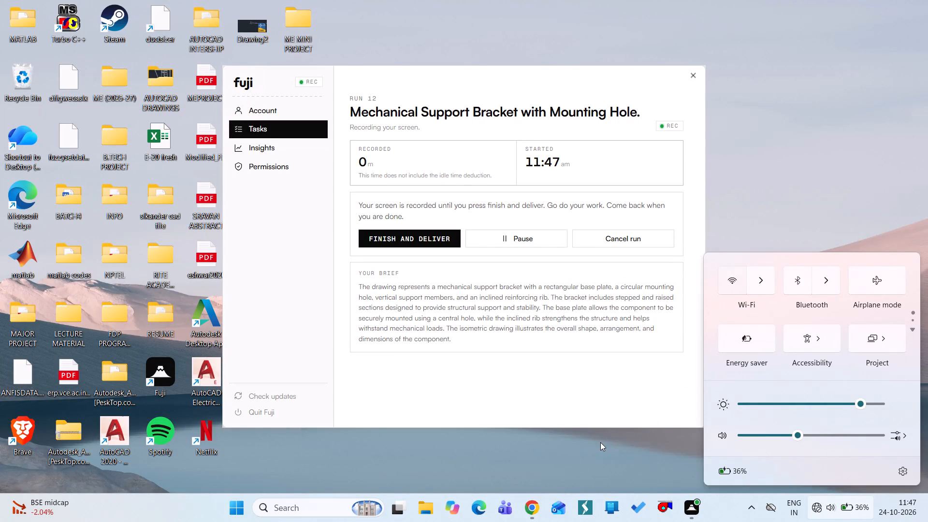
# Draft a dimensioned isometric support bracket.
# Launch AutoCAD 2020 from the desktop and start a new blank drawing.
pyautogui.click(526, 446)
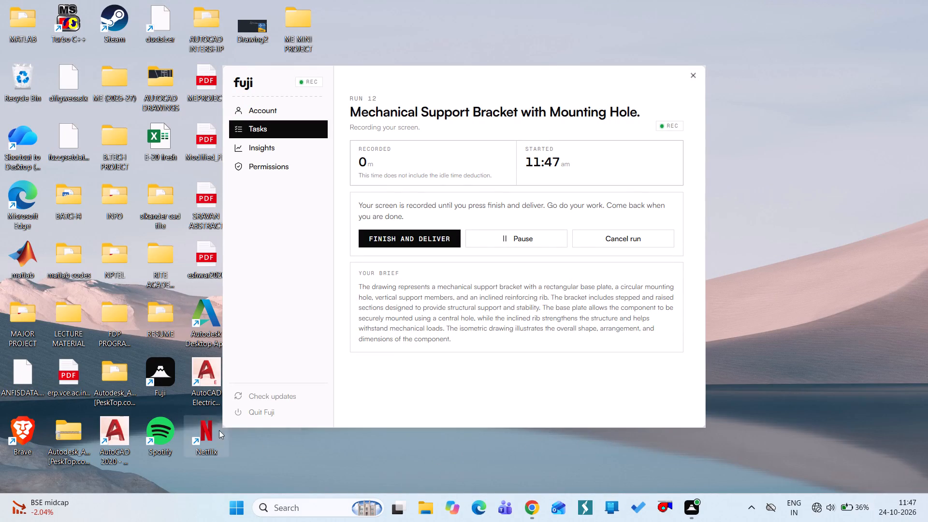
pyautogui.doubleClick(117, 424)
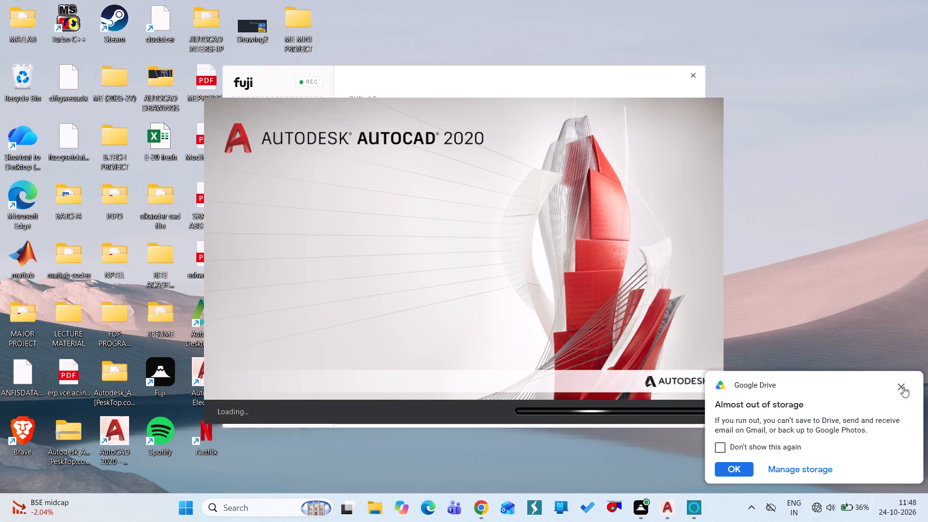
pyautogui.click(901, 387)
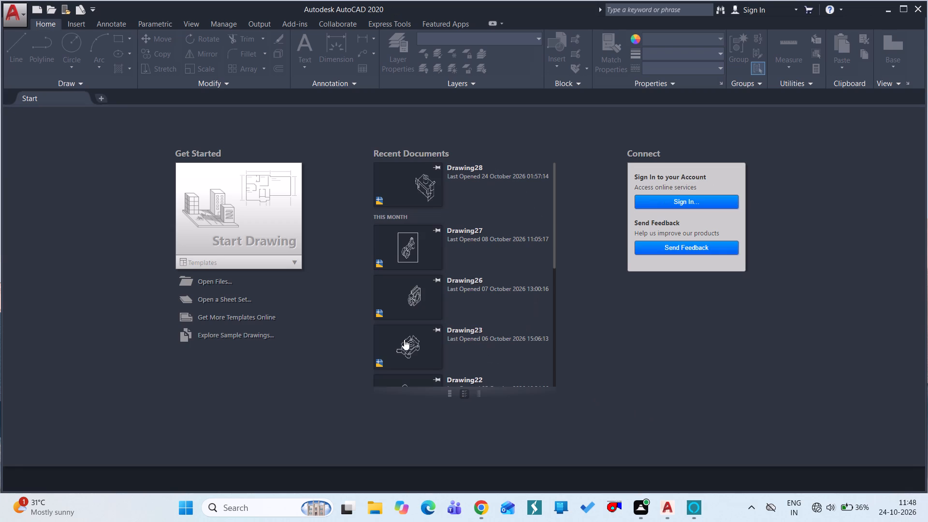
pyautogui.click(269, 229)
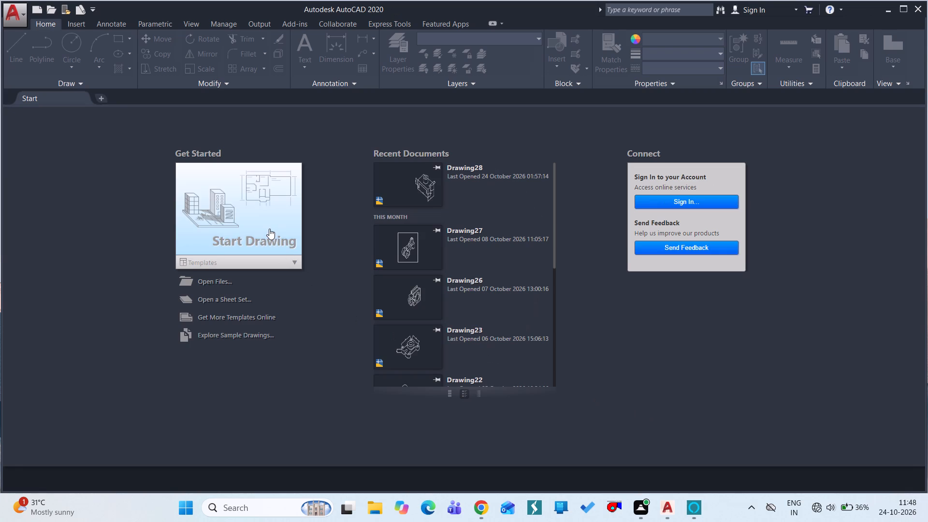
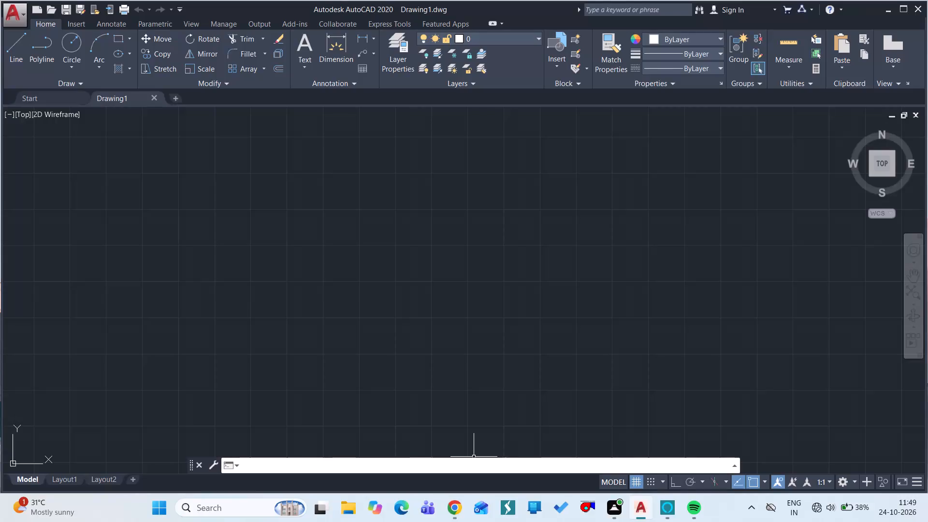
# Turn on command log file recording with LOGFILEON.
pyautogui.write('lo')
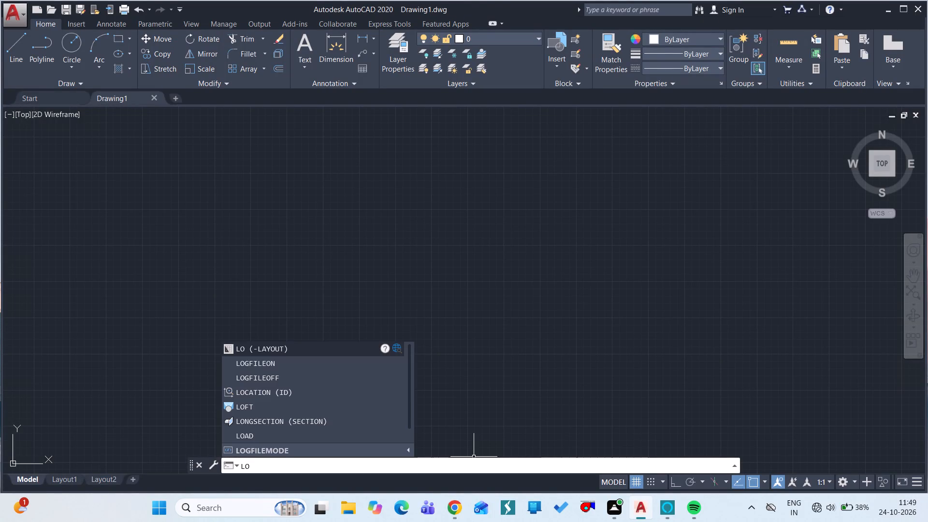
pyautogui.click(270, 364)
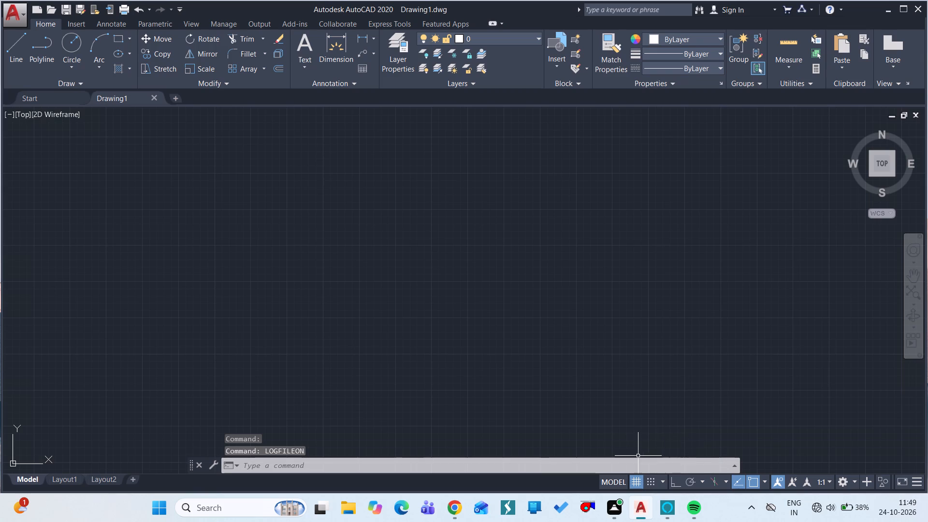
# Turn on isometric drafting with the left isoplane and enable ortho mode.
pyautogui.click(725, 478)
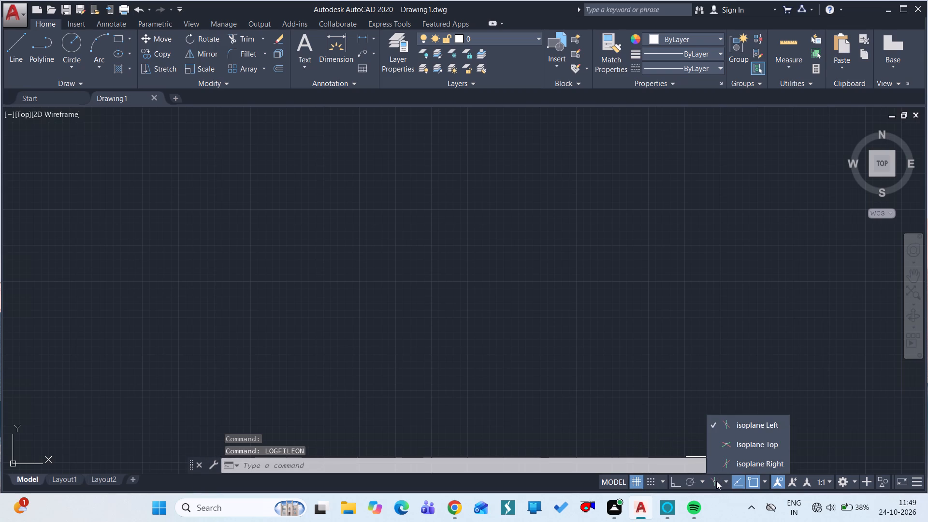
pyautogui.click(716, 481)
pyautogui.click(716, 481)
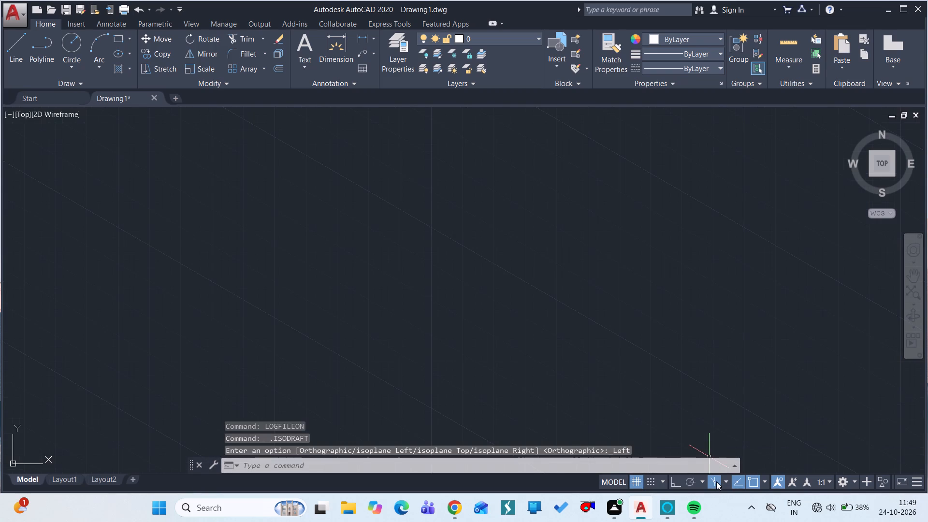
pyautogui.click(669, 483)
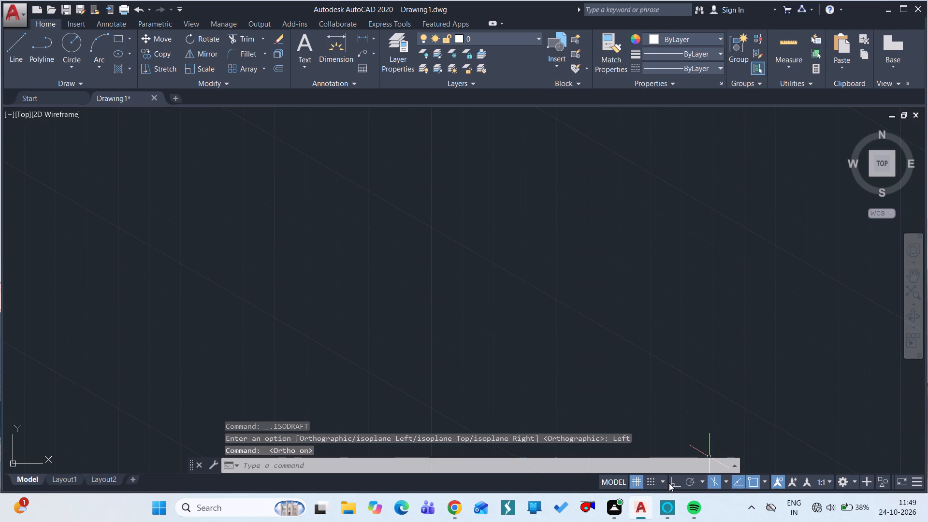
pyautogui.click(704, 479)
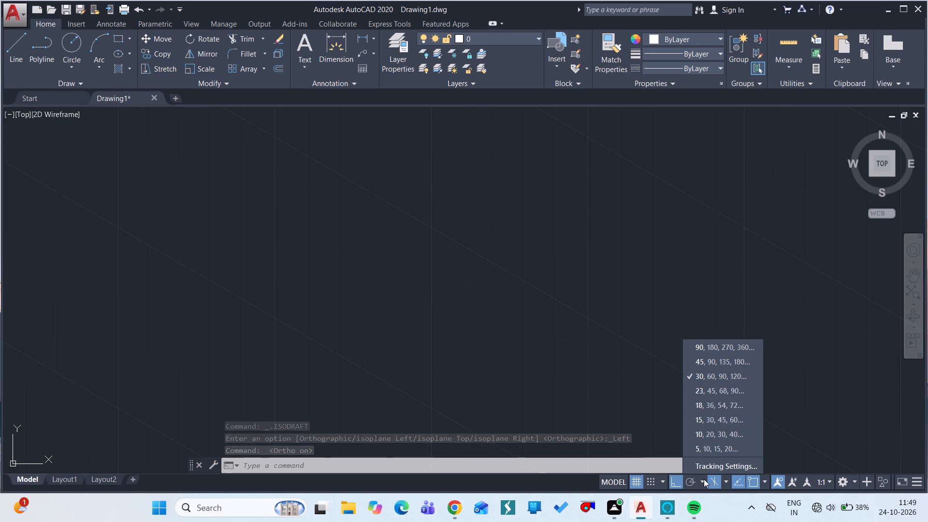
pyautogui.click(704, 479)
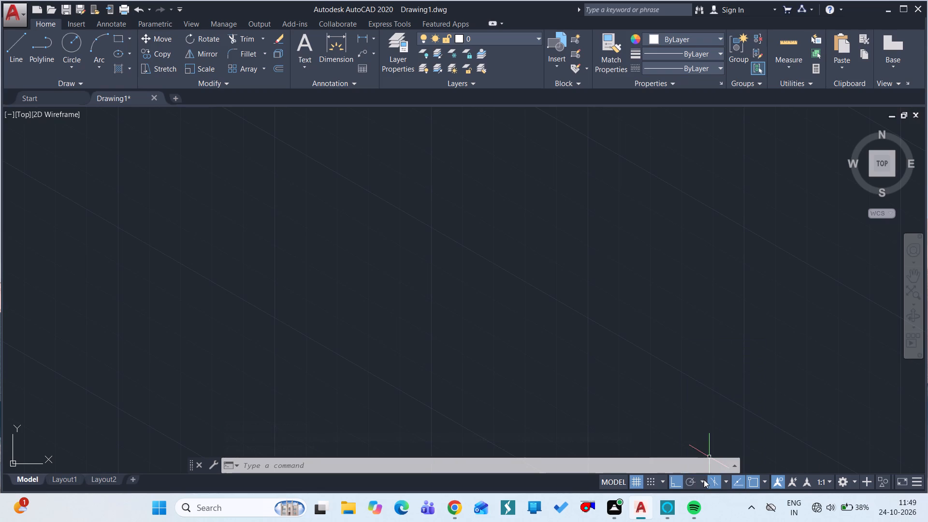
# Draw the base plate's left end face on the left isoplane as a closed outline of lines, 85 long and 15 high.
pyautogui.keyDown('ctrl'); pyautogui.scroll(-3, 704, 356); pyautogui.keyUp('ctrl')
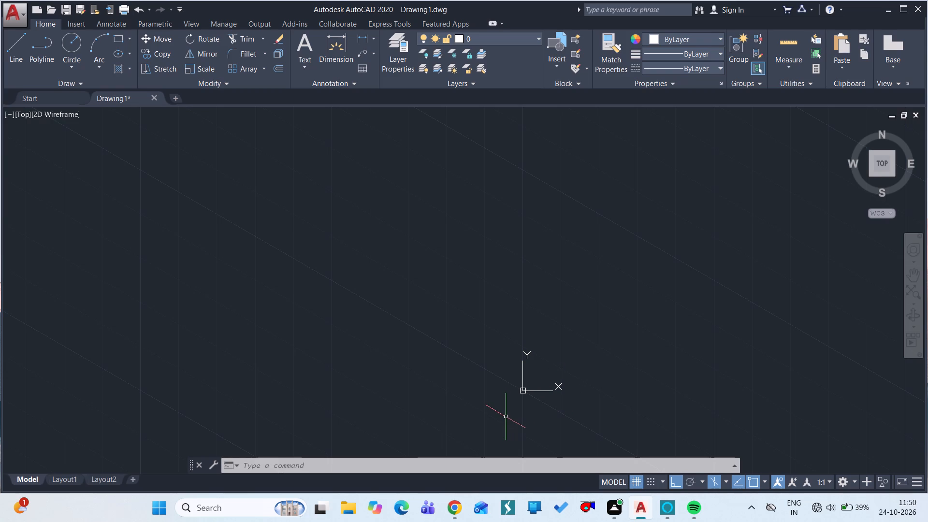
pyautogui.press('l')
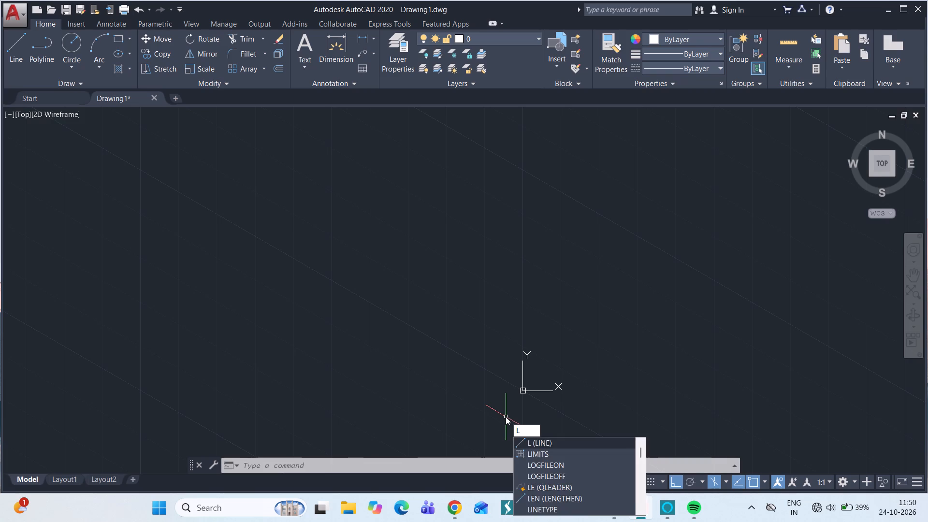
pyautogui.press('space')
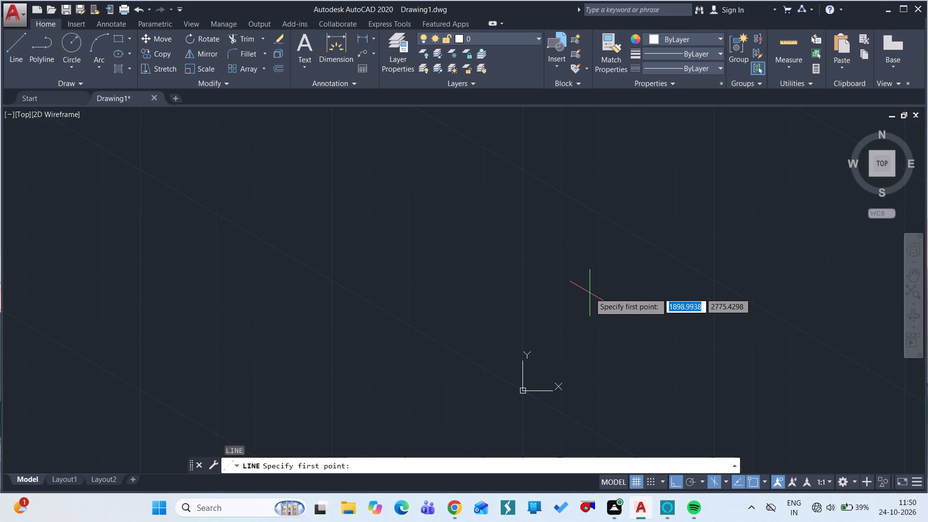
pyautogui.click(578, 306)
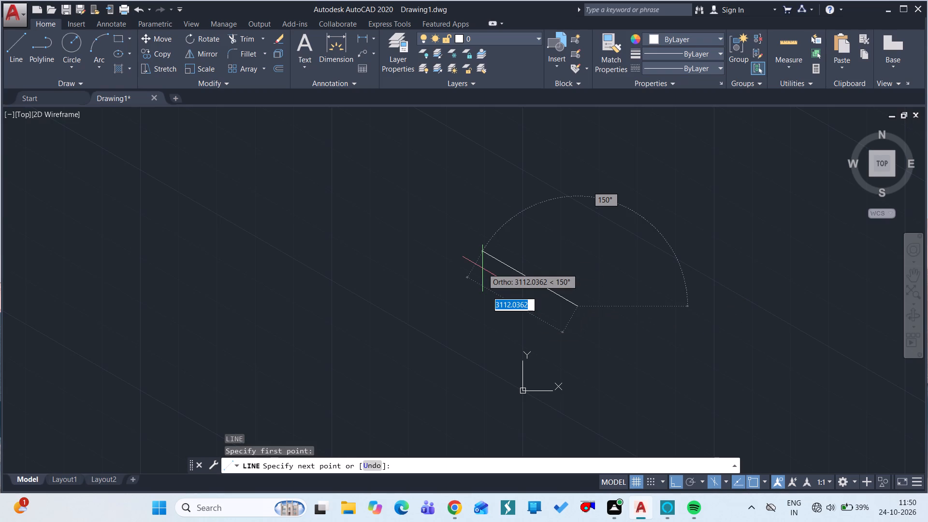
pyautogui.write('85')
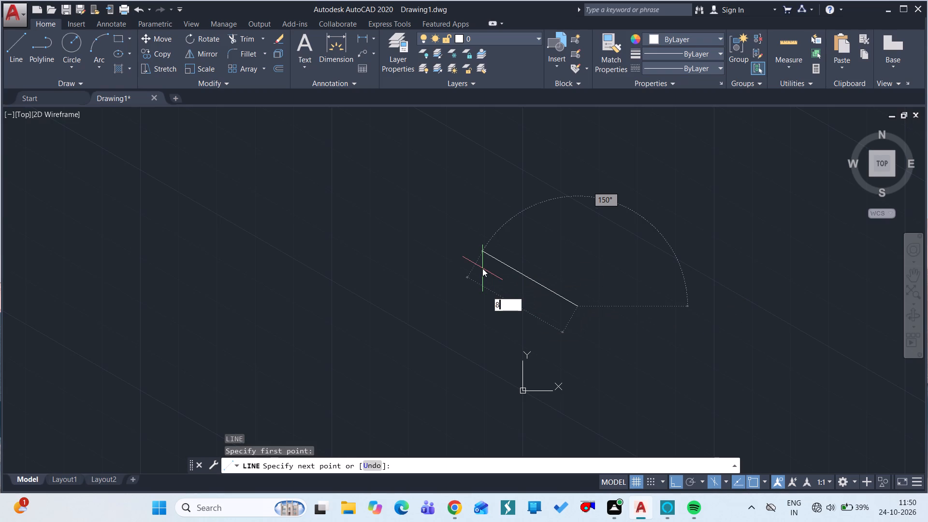
pyautogui.press('space')
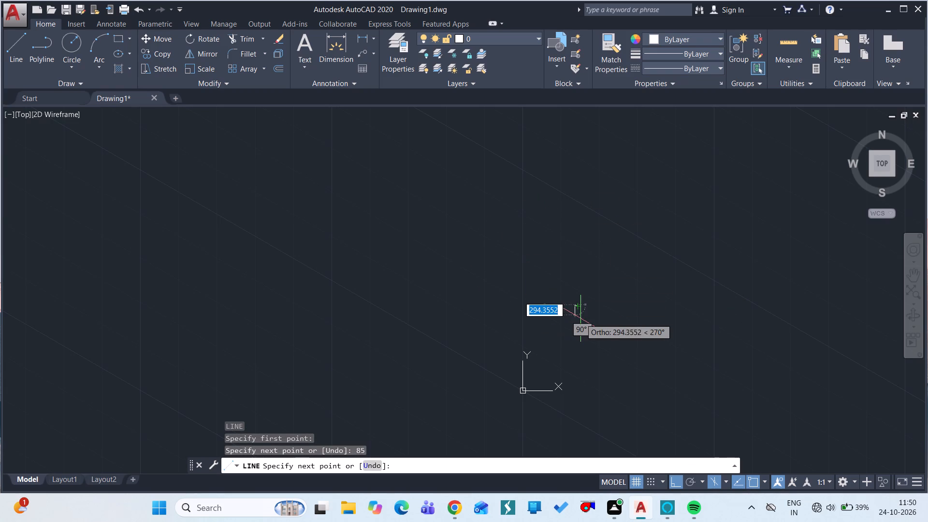
pyautogui.keyDown('ctrl'); pyautogui.scroll(4, 580, 319); pyautogui.keyUp('ctrl')
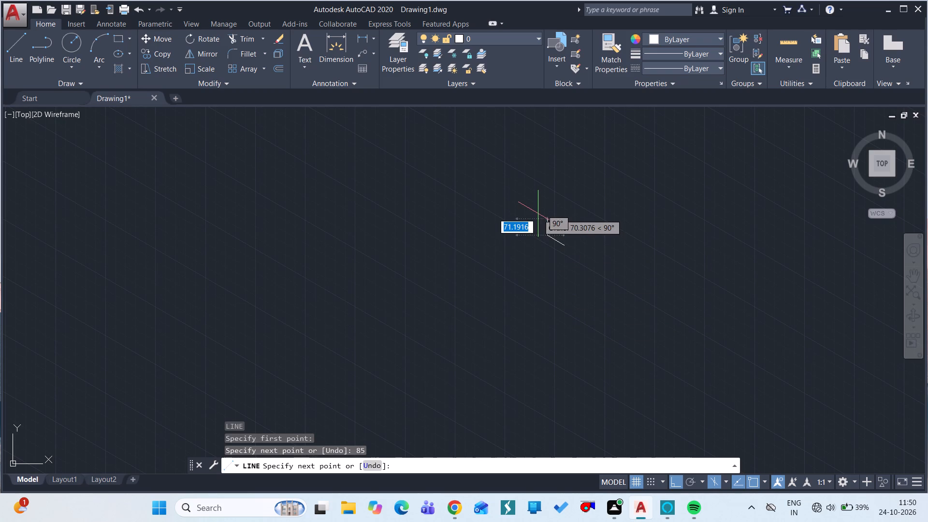
pyautogui.keyDown('ctrl'); pyautogui.scroll(3, 538, 214); pyautogui.keyUp('ctrl')
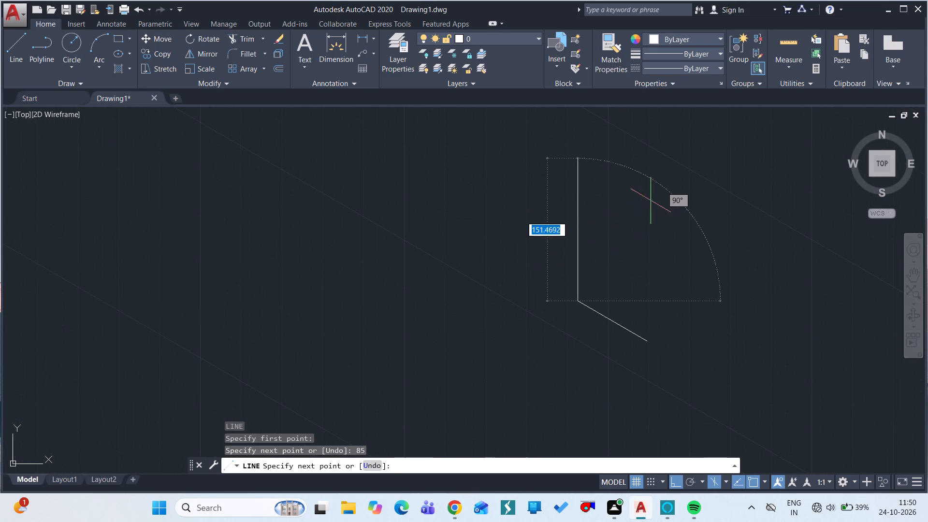
pyautogui.write('15')
pyautogui.press('space')
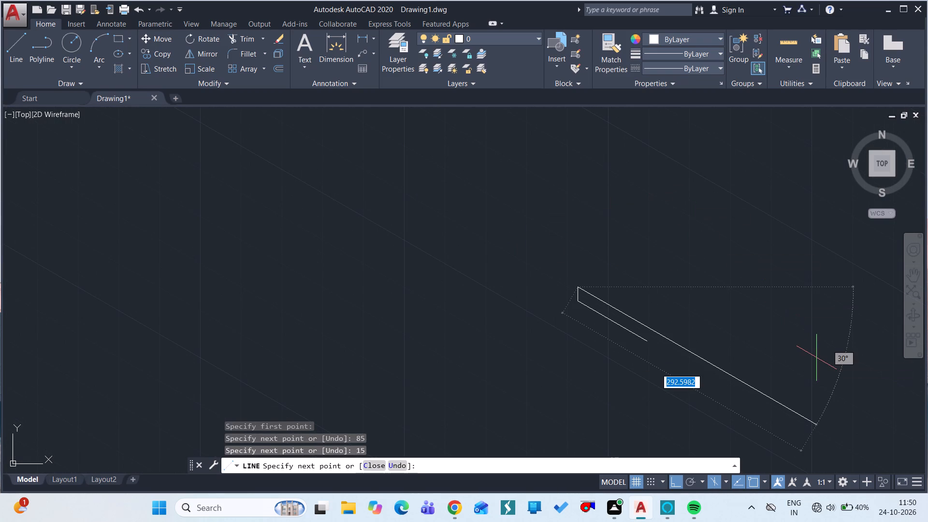
pyautogui.write('85')
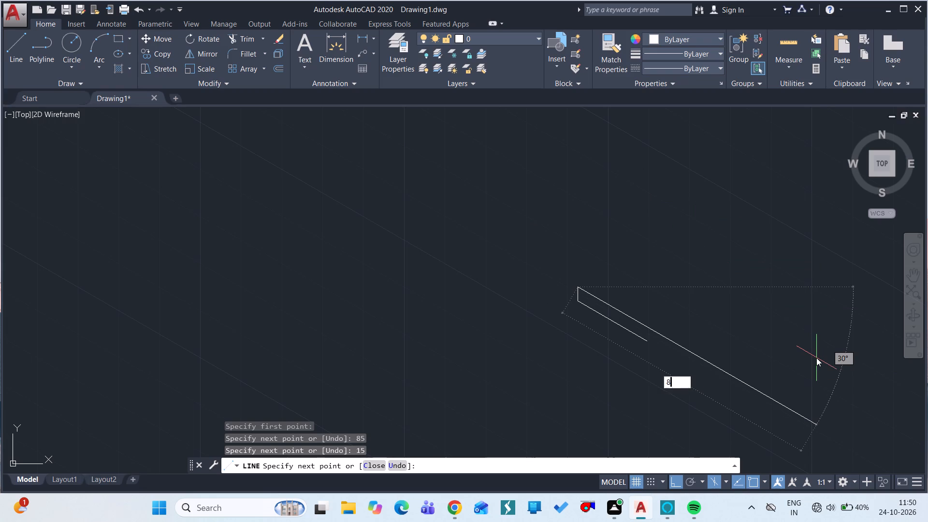
pyautogui.press('space')
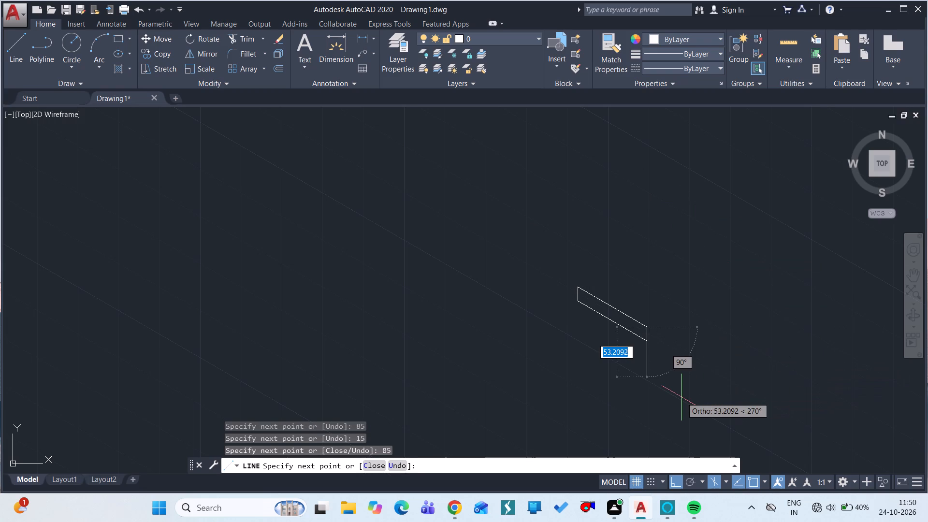
pyautogui.write('15')
pyautogui.press('space')
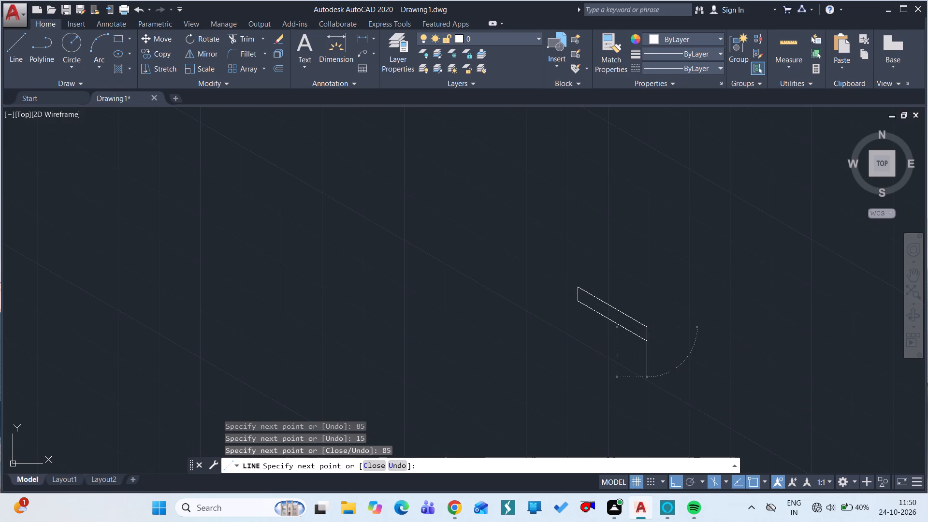
pyautogui.press('Escape')
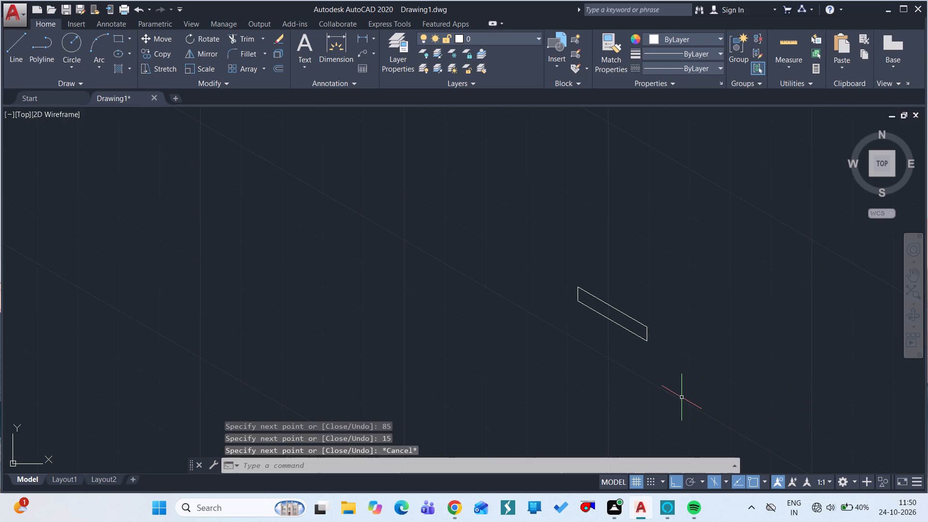
# On the right isoplane, start the side profile from the end face's upper near corner with lines 50 along 30°, 45 up and 35 along 30°.
pyautogui.click(724, 482)
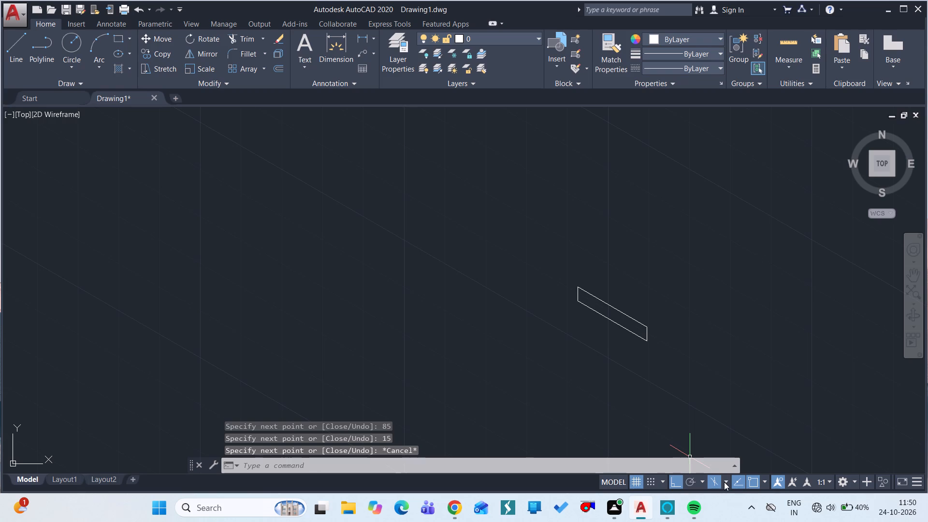
pyautogui.click(739, 454)
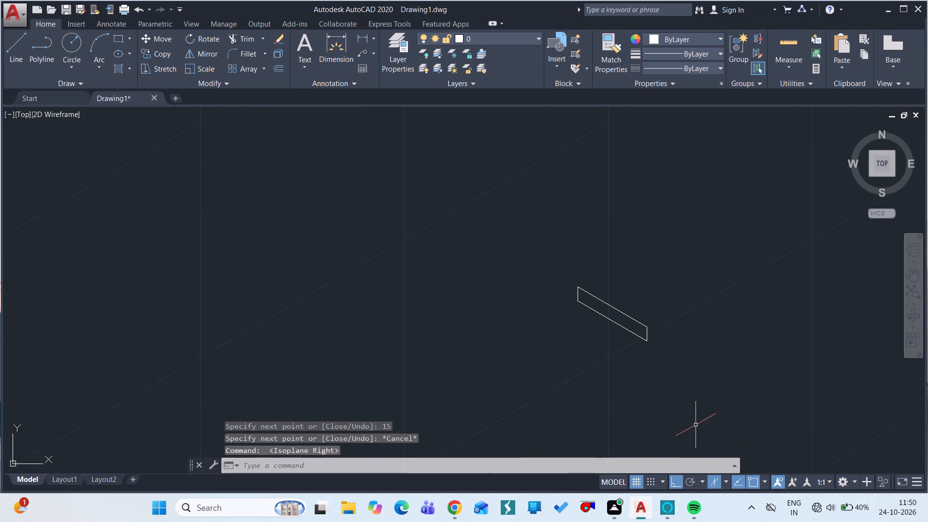
pyautogui.write('l')
pyautogui.press('space')
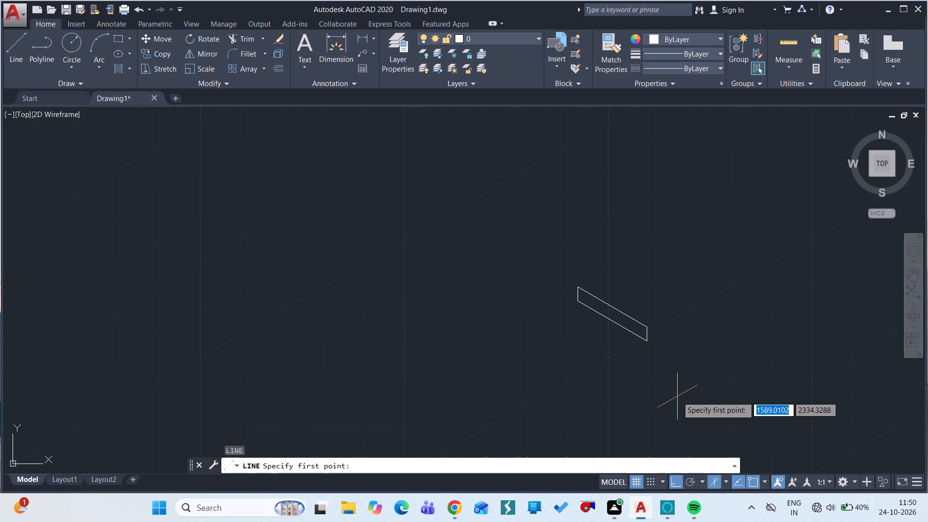
pyautogui.moveTo(646, 328); pyautogui.dragTo(700, 304)
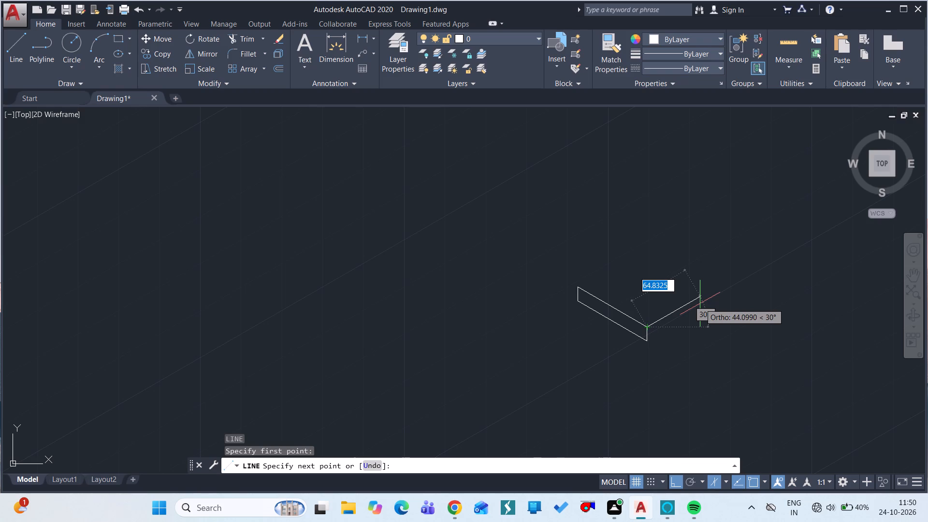
pyautogui.press('5')
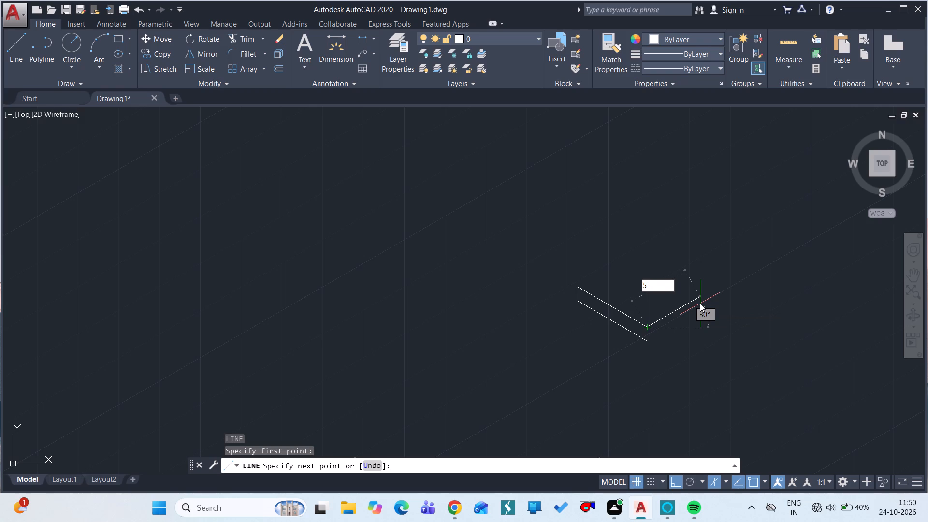
pyautogui.write('0')
pyautogui.press('space')
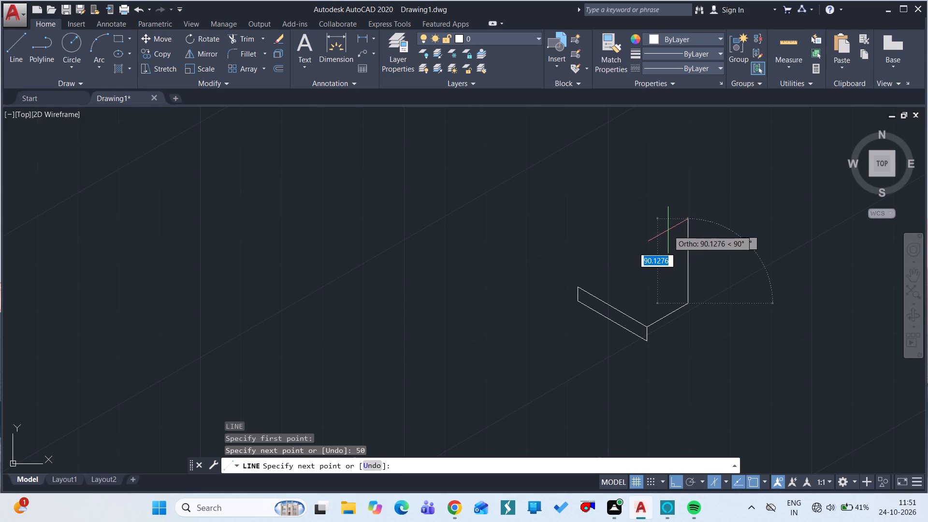
pyautogui.write('45')
pyautogui.press('space')
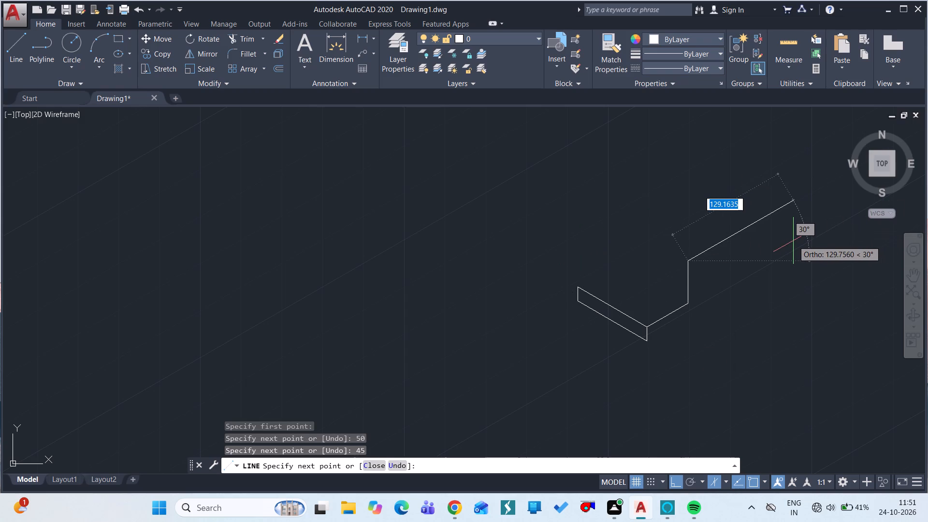
pyautogui.write('35')
pyautogui.press('space')
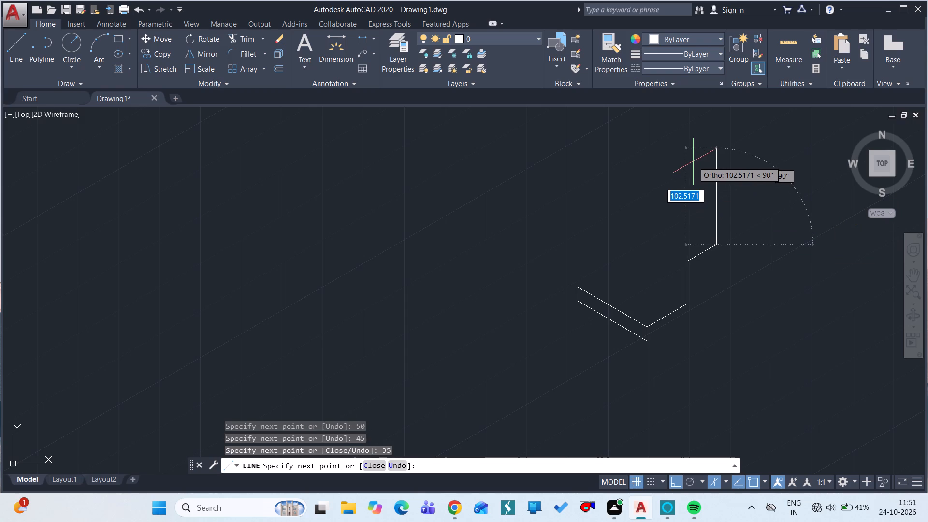
# Complete the side profile with lines 20 up, 15 along 30°, 80 down and 100 back to the end face's lower near corner.
pyautogui.write('20')
pyautogui.press('space')
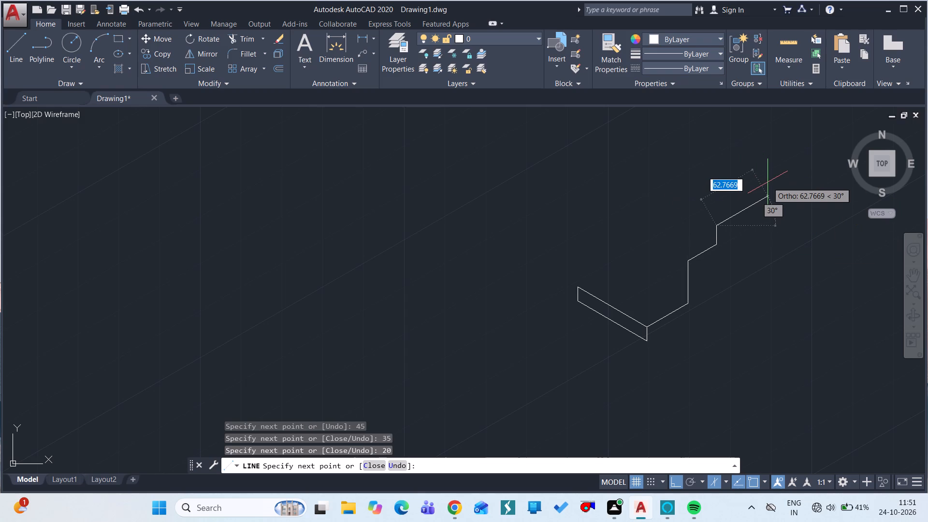
pyautogui.write('15')
pyautogui.press('space')
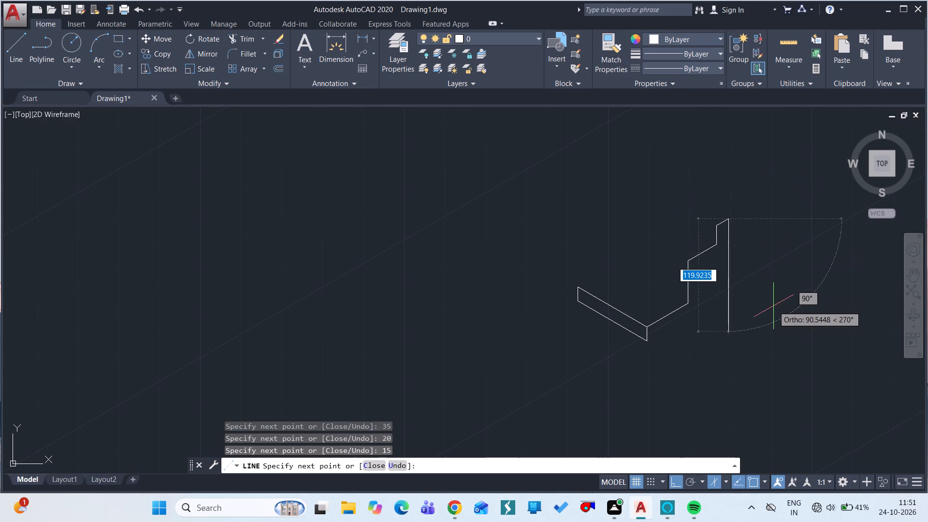
pyautogui.write('80')
pyautogui.press('space')
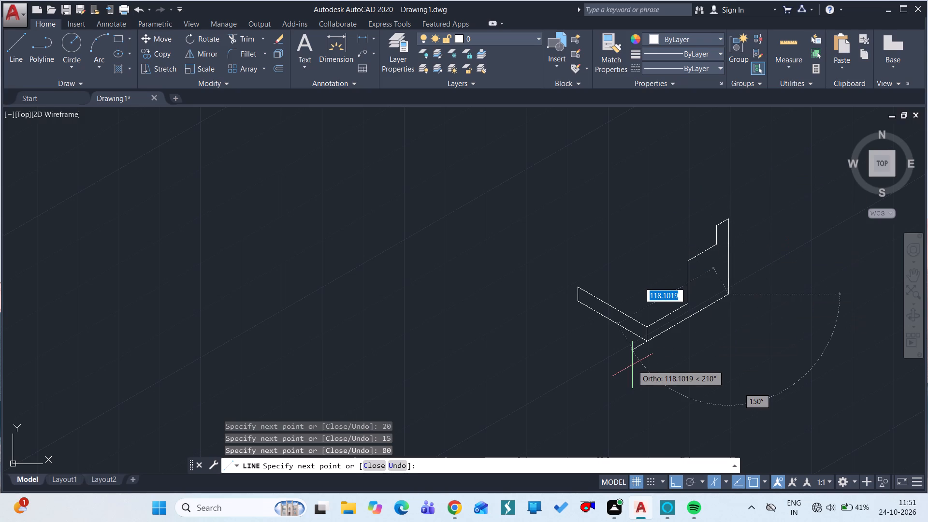
pyautogui.write('100')
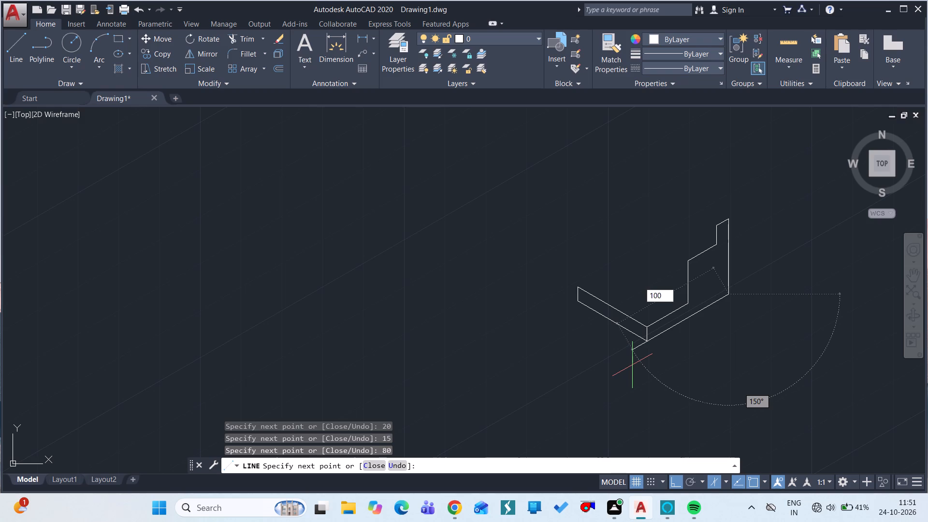
pyautogui.press('space')
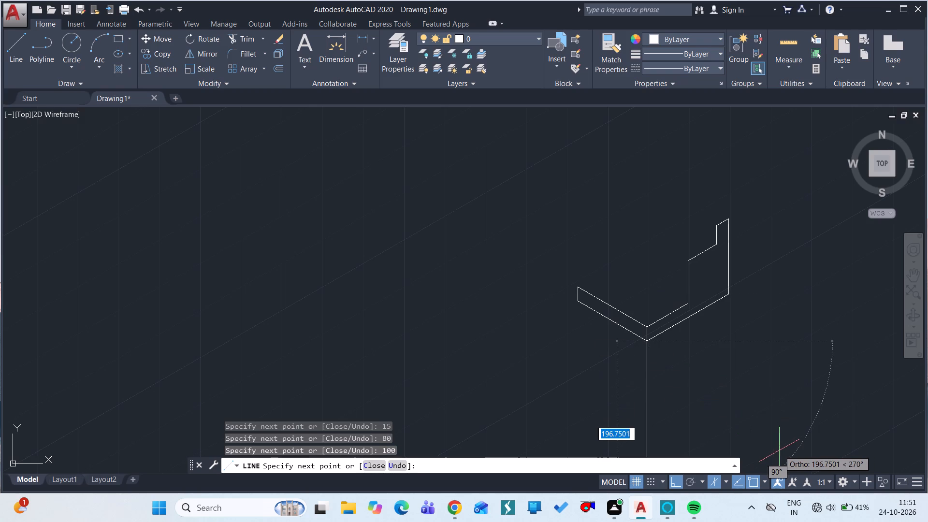
pyautogui.press('Escape')
# On the left isoplane, start the front face outline from the top of the 45 riser: 30 along 150°, 20 down, 20 along 150°, 60 up.
pyautogui.press('l')
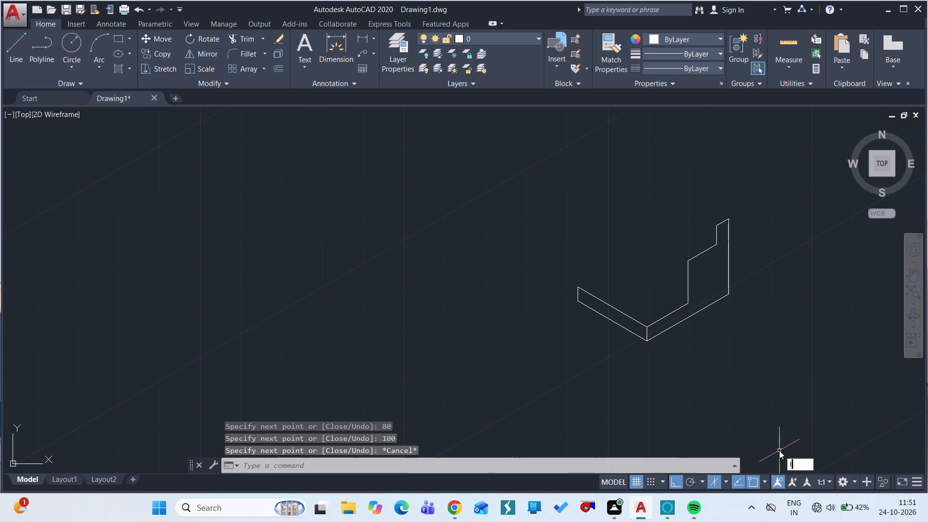
pyautogui.press('space')
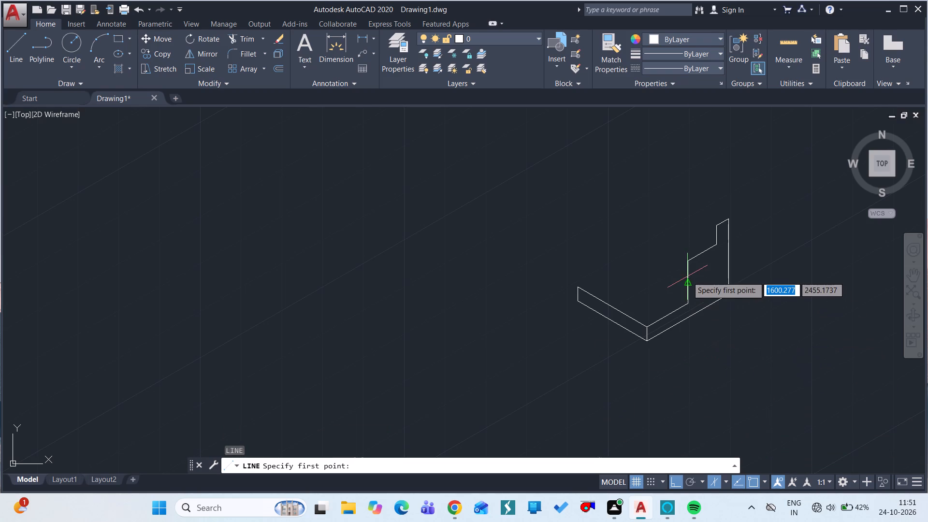
pyautogui.click(722, 483)
pyautogui.click(739, 418)
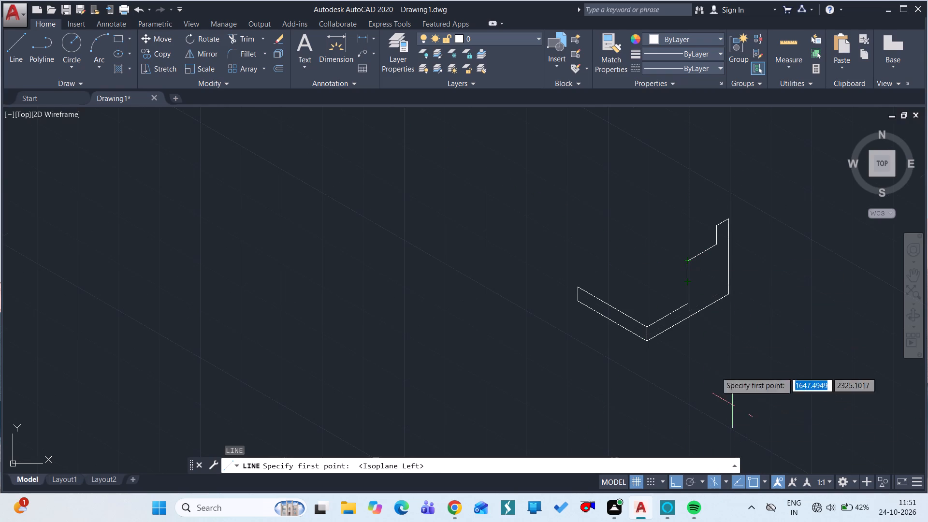
pyautogui.moveTo(688, 258); pyautogui.dragTo(611, 224)
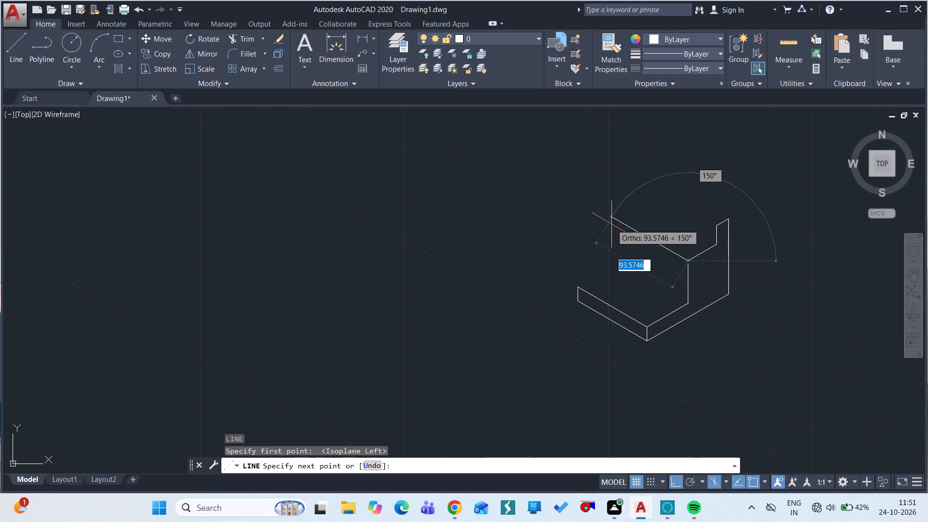
pyautogui.write('30')
pyautogui.press('space')
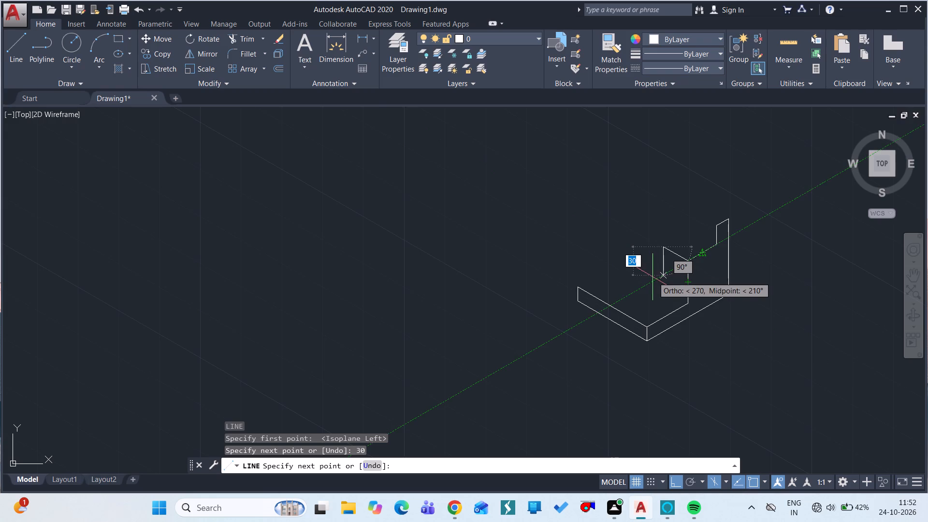
pyautogui.write('20')
pyautogui.press('space')
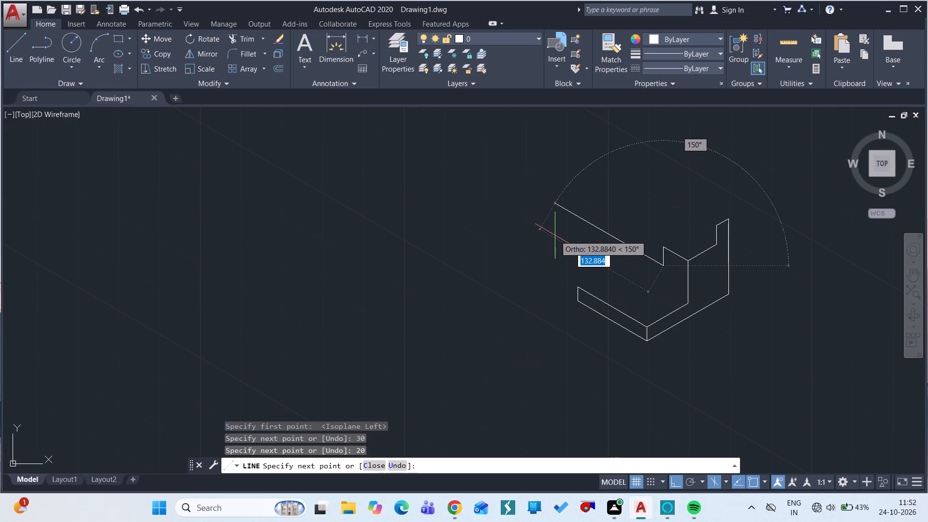
pyautogui.write('20')
pyautogui.press('space')
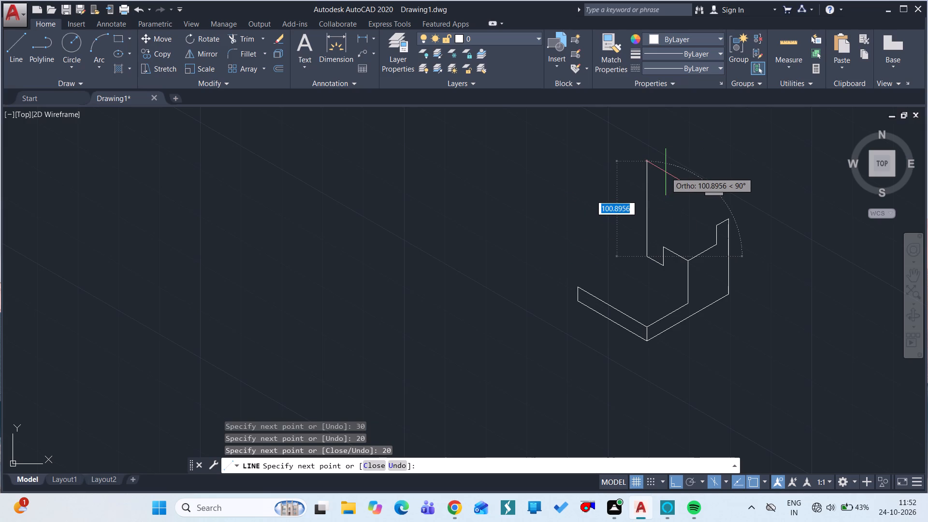
pyautogui.write('60')
pyautogui.press('space')
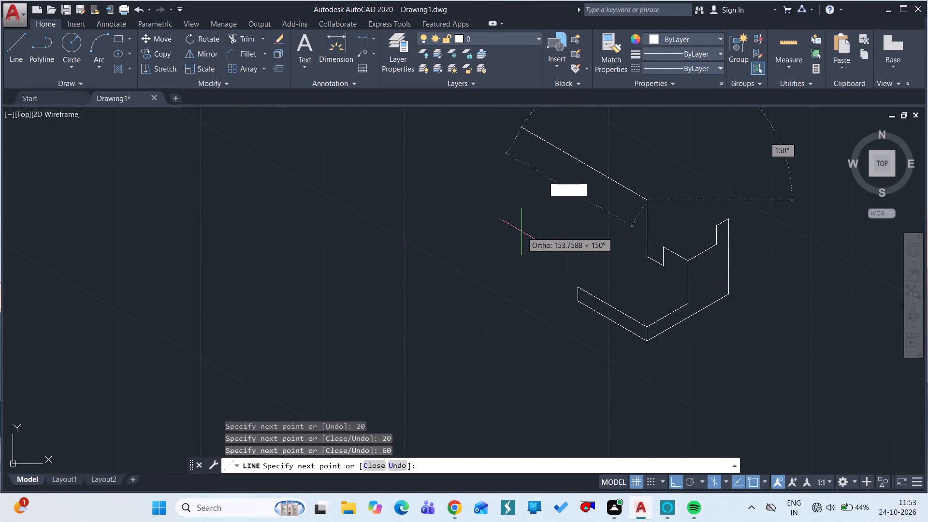
# Complete the front face outline with lines 35 along 150°, 15 back along 330°, 85 down, and back to the foot of the 45 riser.
pyautogui.write('35')
pyautogui.press('space')
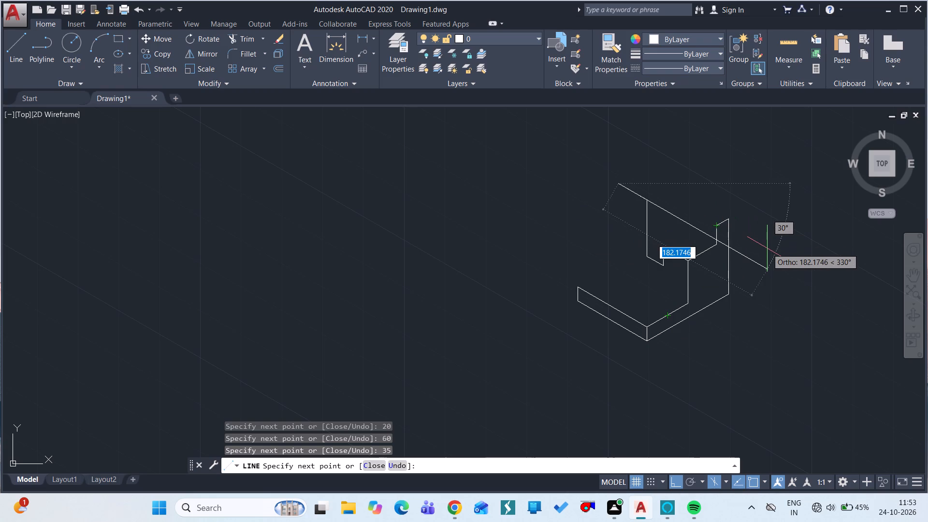
pyautogui.write('15')
pyautogui.press('space')
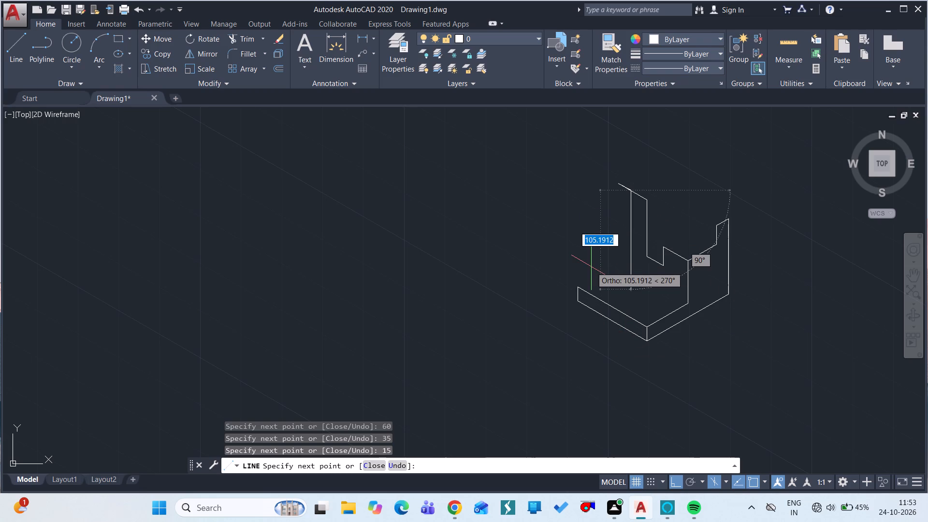
pyautogui.press('6')
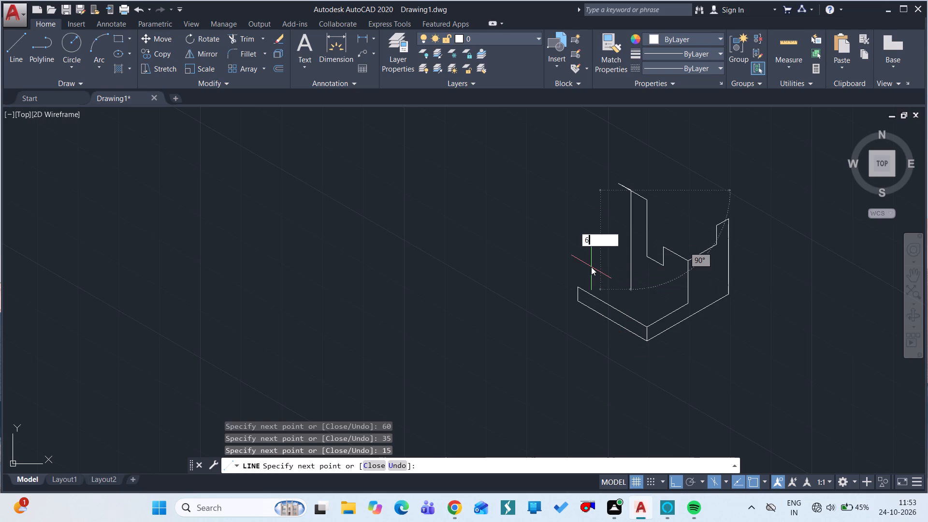
pyautogui.press('BackSpace')
pyautogui.write('85')
pyautogui.press('space')
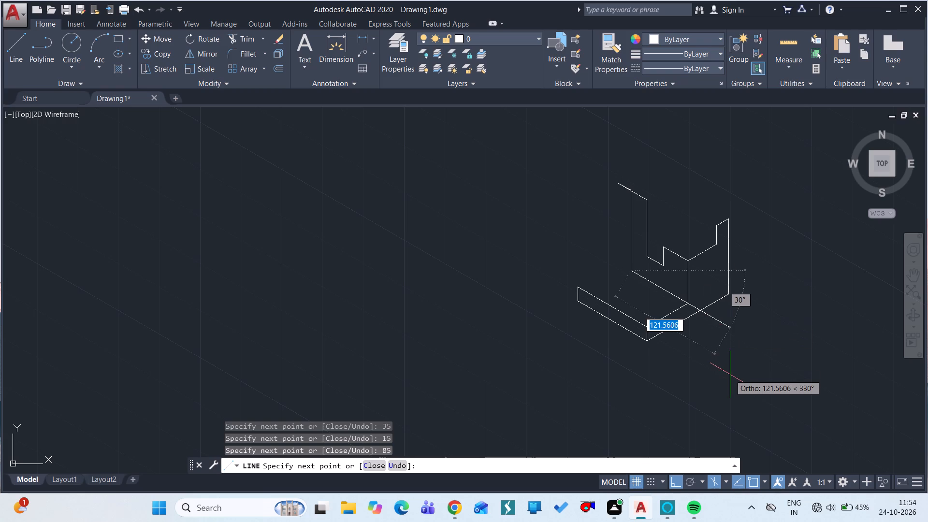
pyautogui.click(687, 304)
pyautogui.press('Escape')
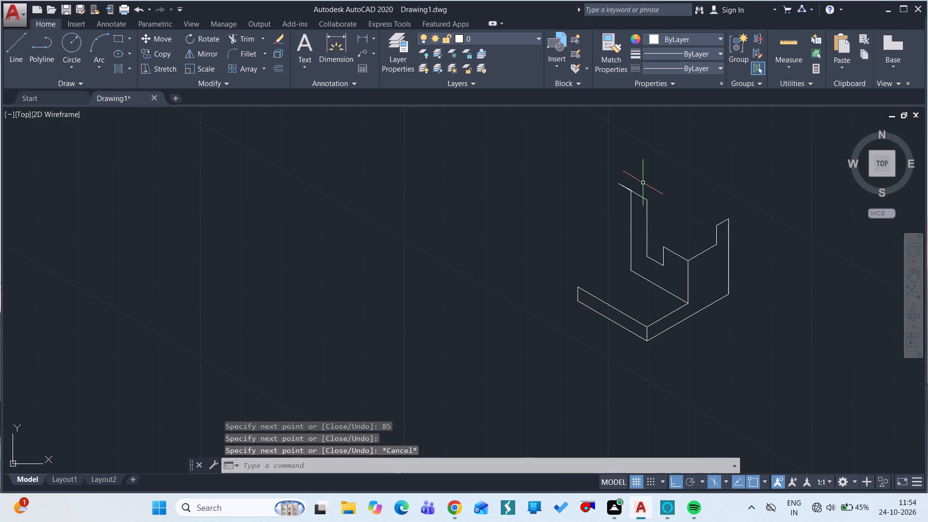
# Erase the overlapping 15-long line at the upper end of the front face outline.
pyautogui.click(625, 188)
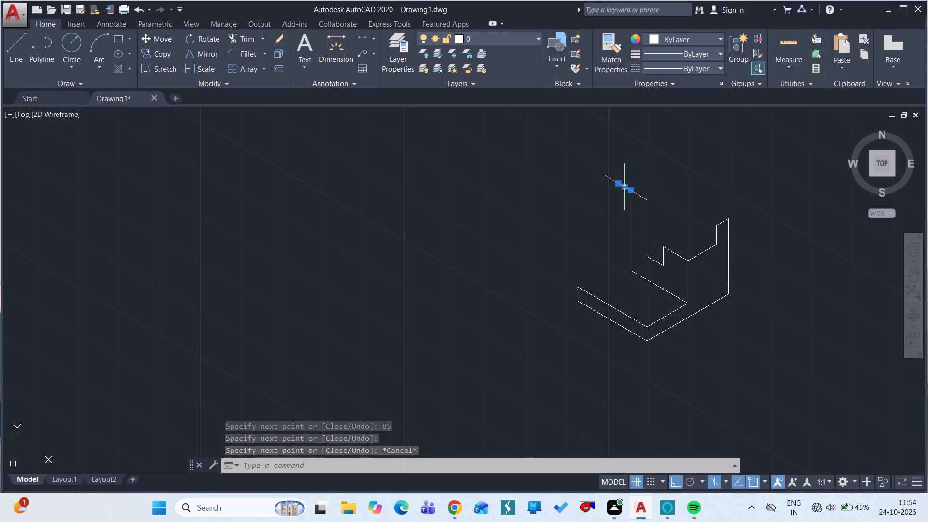
pyautogui.write('e')
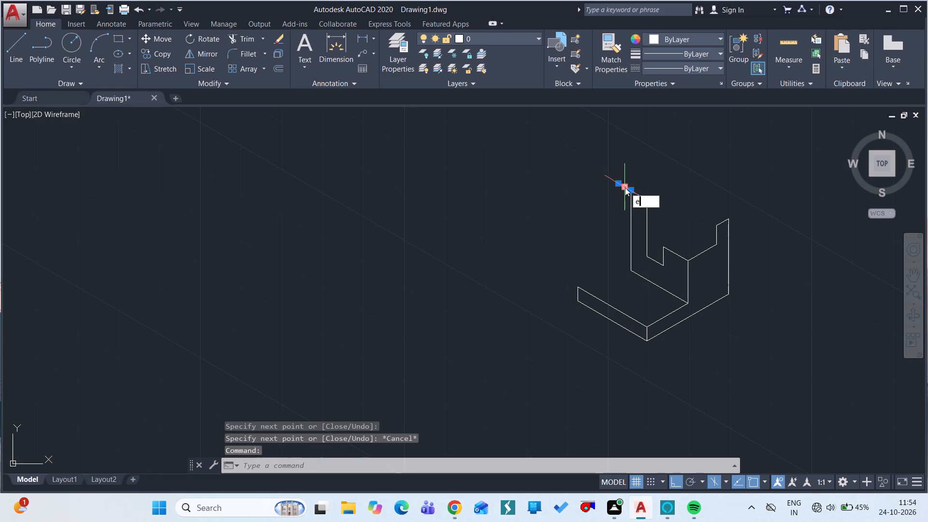
pyautogui.press('space')
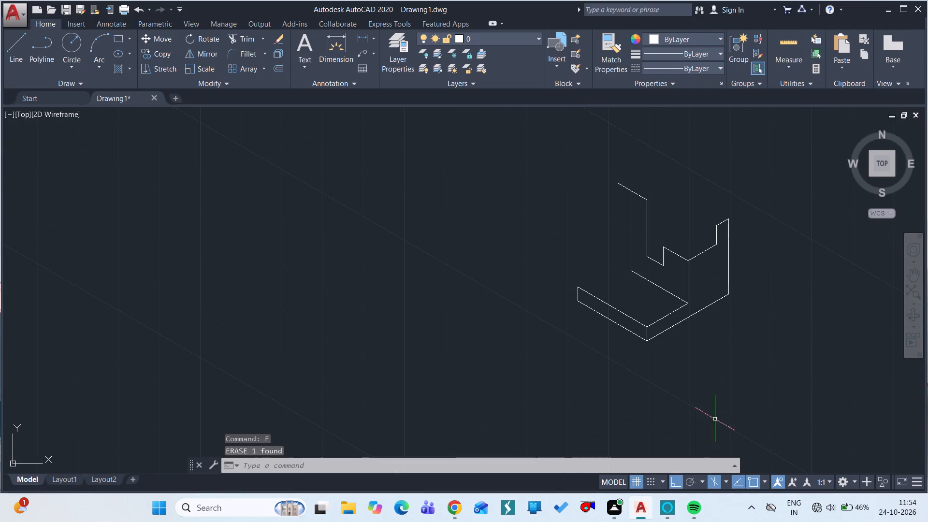
# Draw the tall support's top edges from its outer upper corner: 50 along 30°, 15 along 330°, 35 along 210°, alternating right and left isoplanes.
pyautogui.click(724, 479)
pyautogui.click(738, 465)
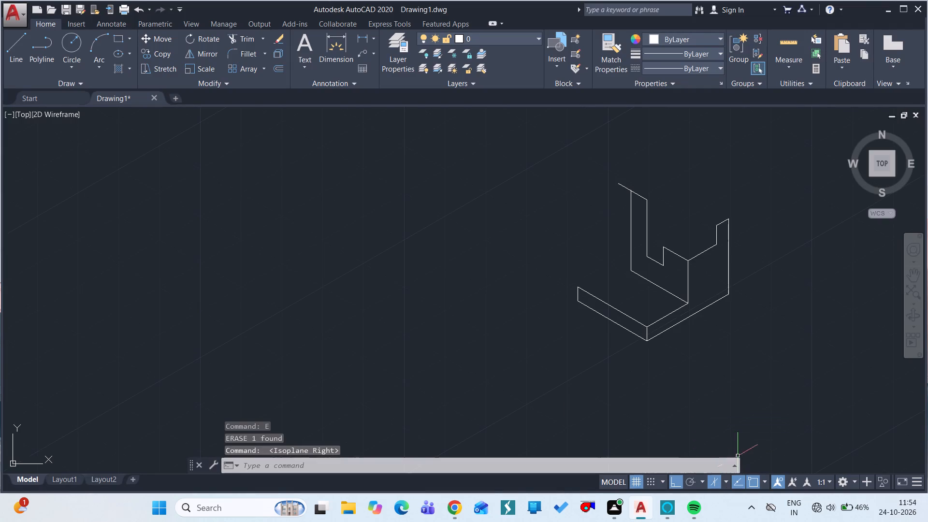
pyautogui.write('l')
pyautogui.press('space')
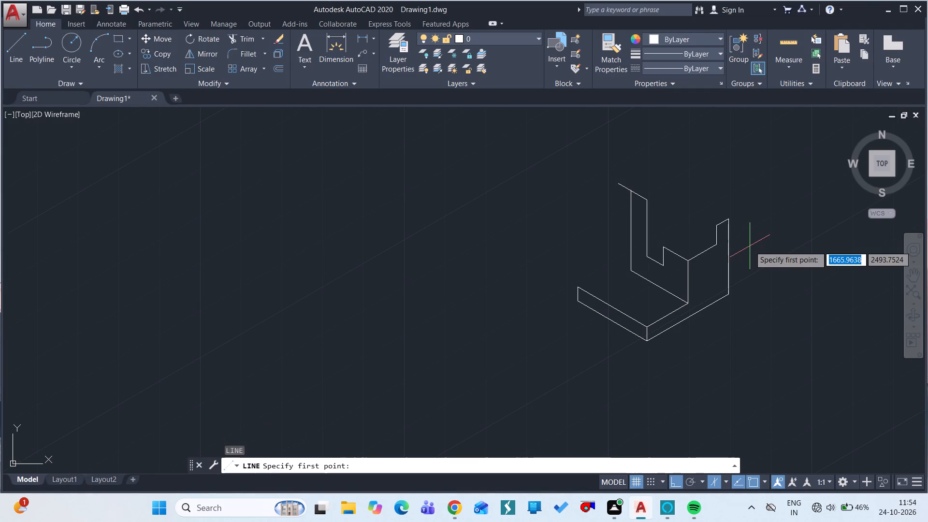
pyautogui.click(620, 180)
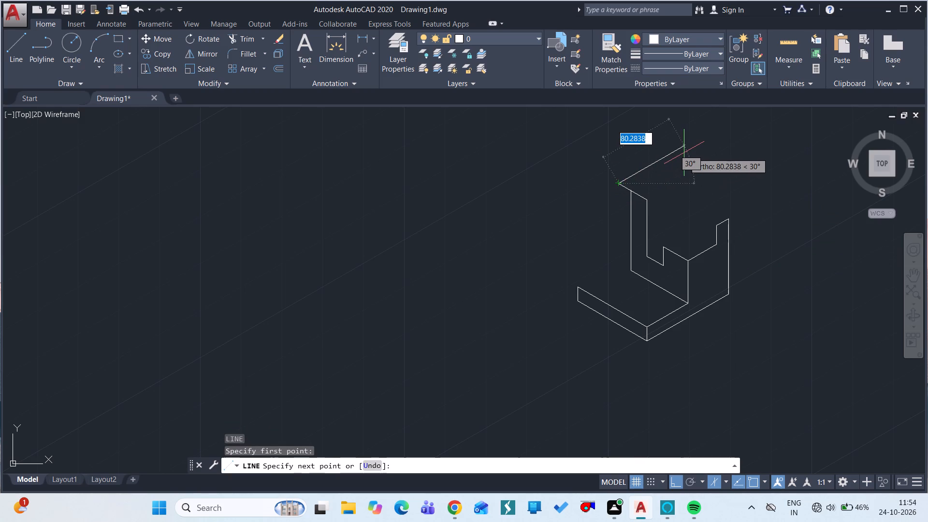
pyautogui.write('50')
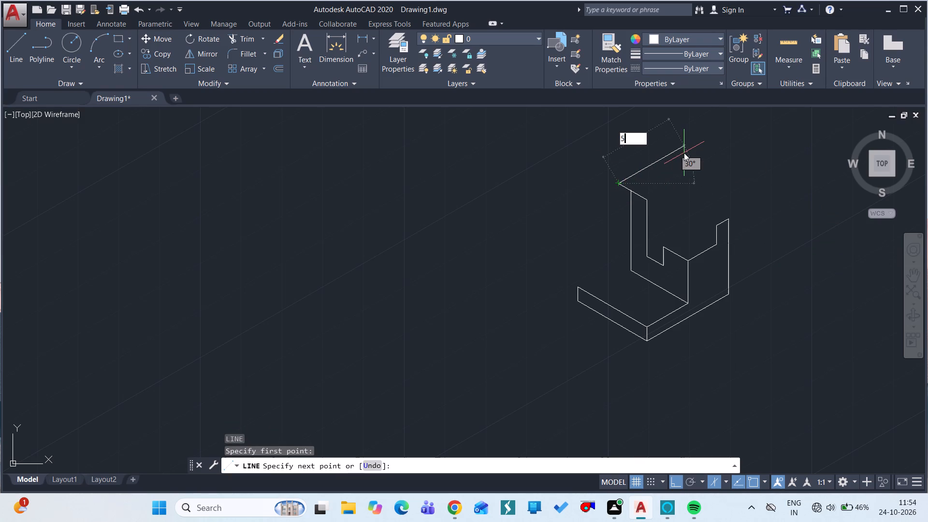
pyautogui.press('space')
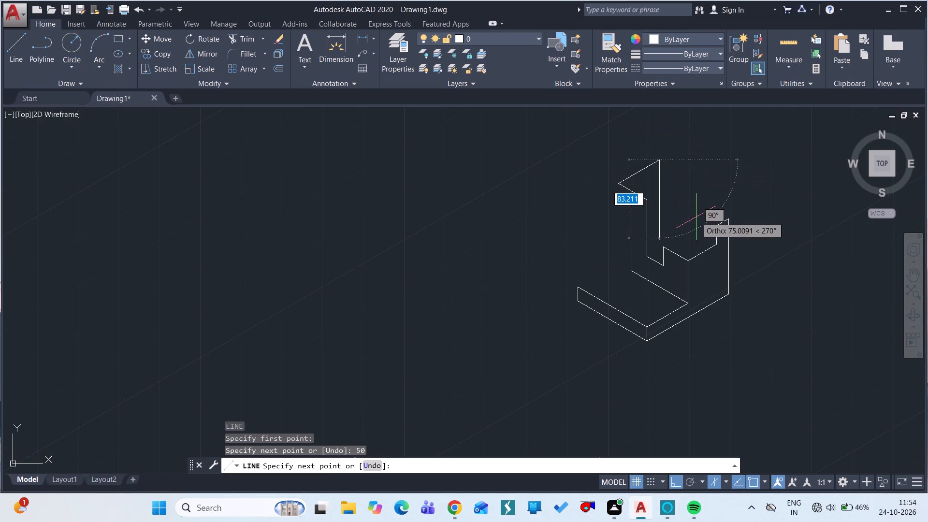
pyautogui.click(723, 481)
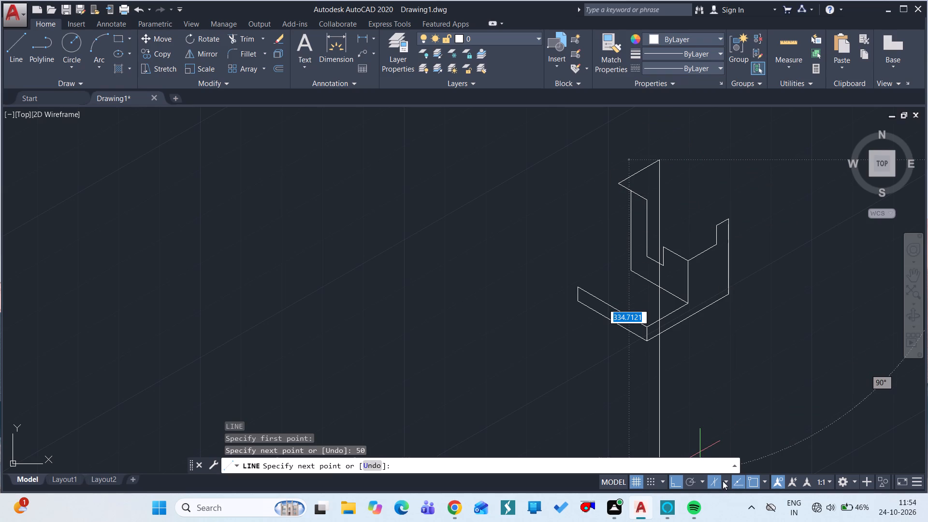
pyautogui.click(753, 421)
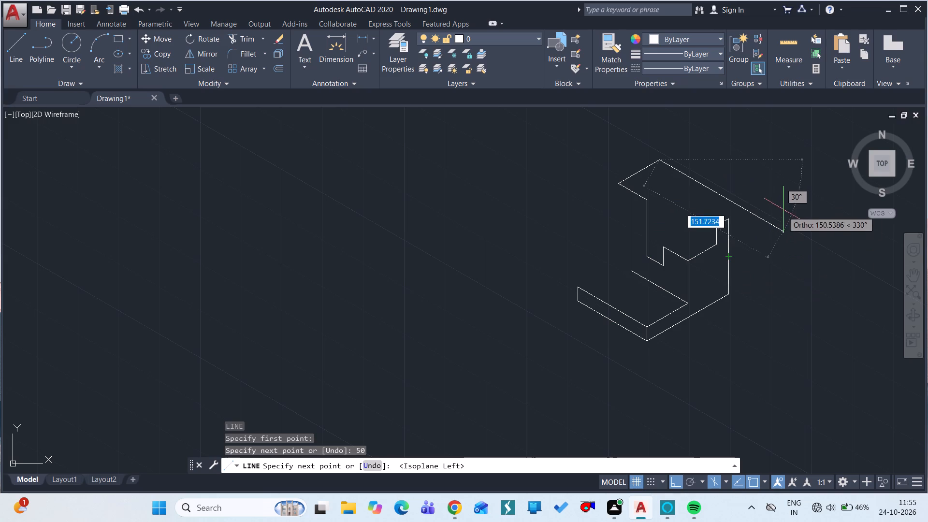
pyautogui.write('15')
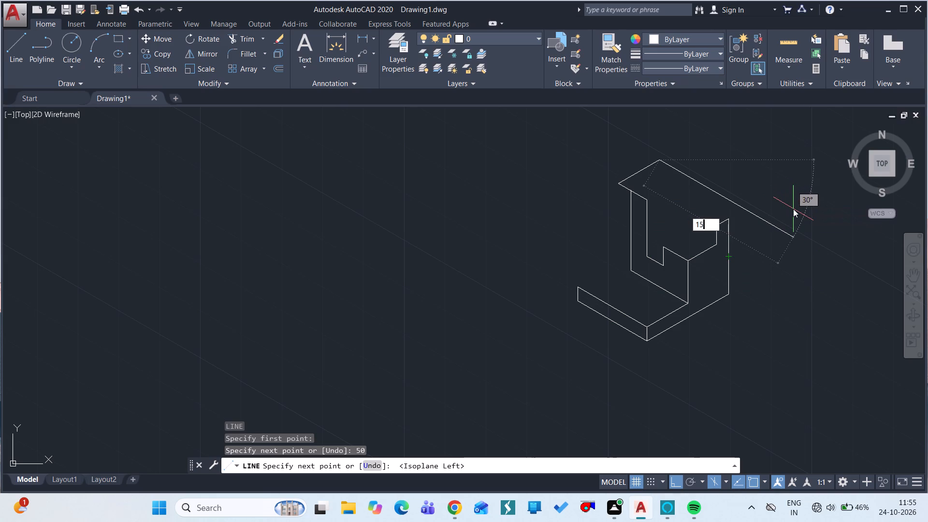
pyautogui.press('space')
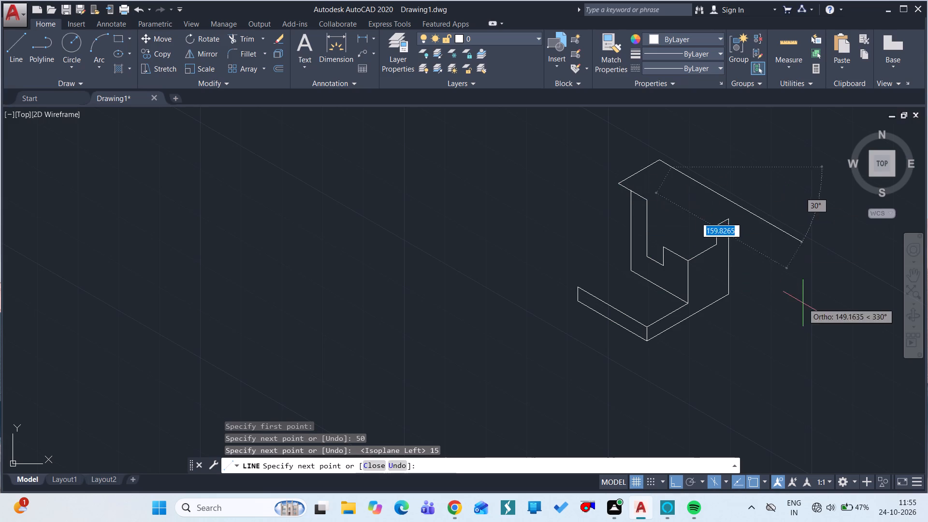
pyautogui.click(727, 480)
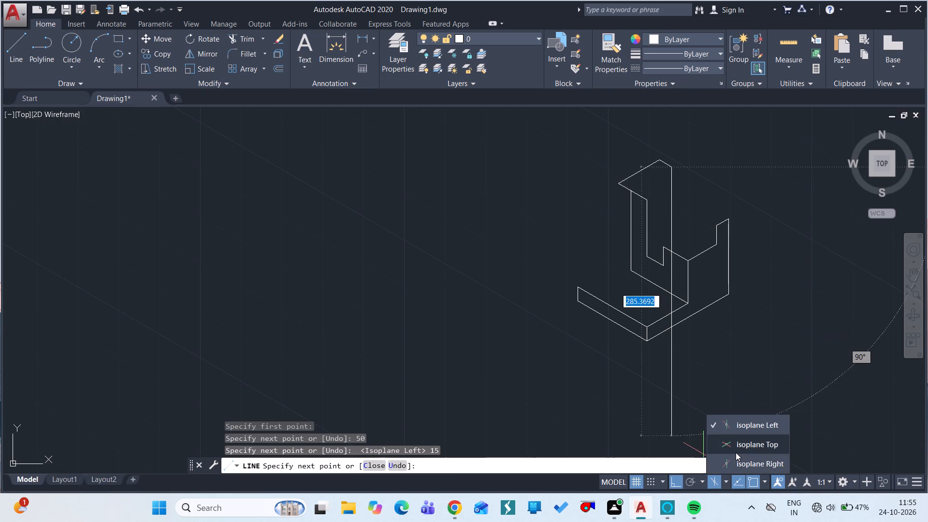
pyautogui.click(736, 458)
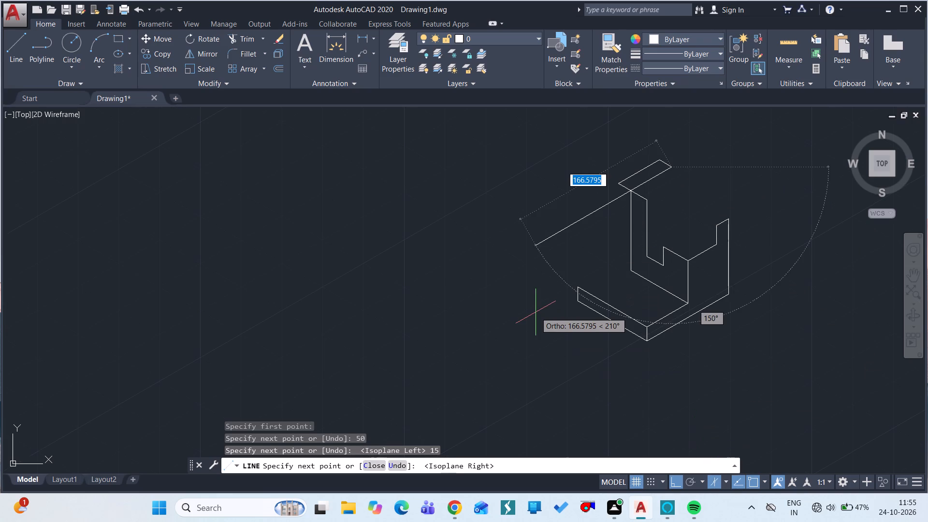
pyautogui.write('35')
pyautogui.press('space')
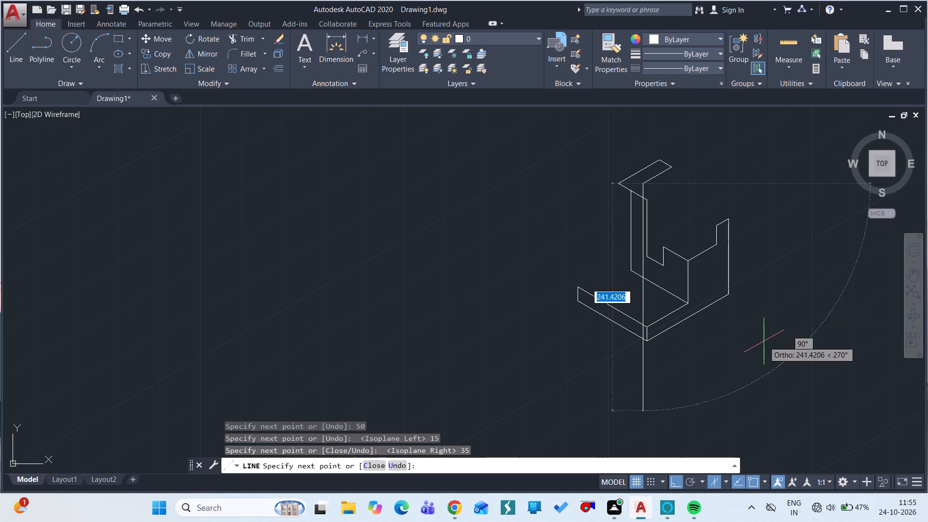
# Continue the tall support's inner edges: 20 along 330° and 60 down on the left isoplane, and 15 along 210° on the right isoplane.
pyautogui.click(725, 481)
pyautogui.click(760, 429)
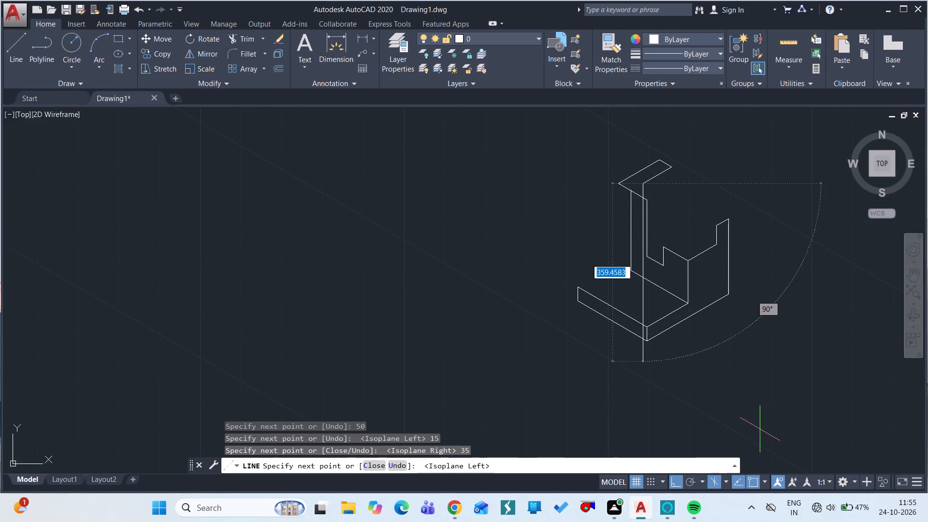
pyautogui.write('20')
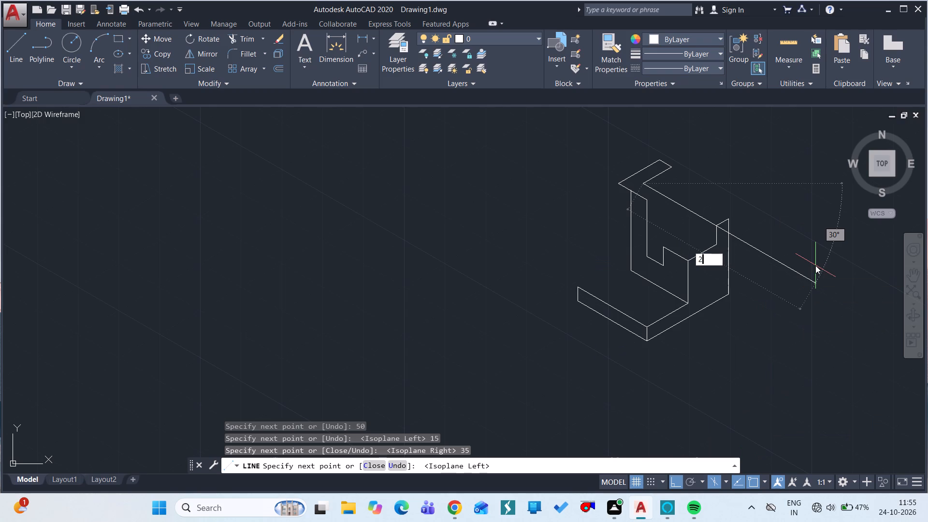
pyautogui.press('space')
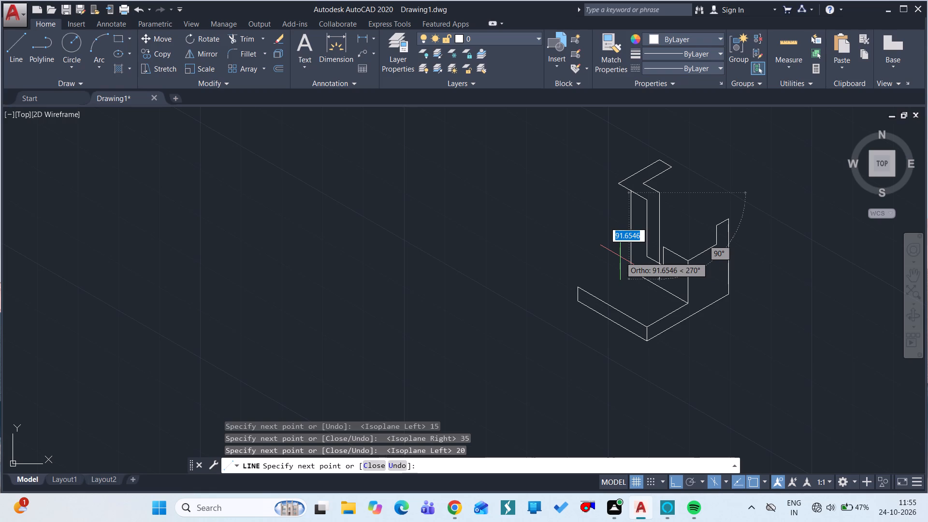
pyautogui.write('60')
pyautogui.press('space')
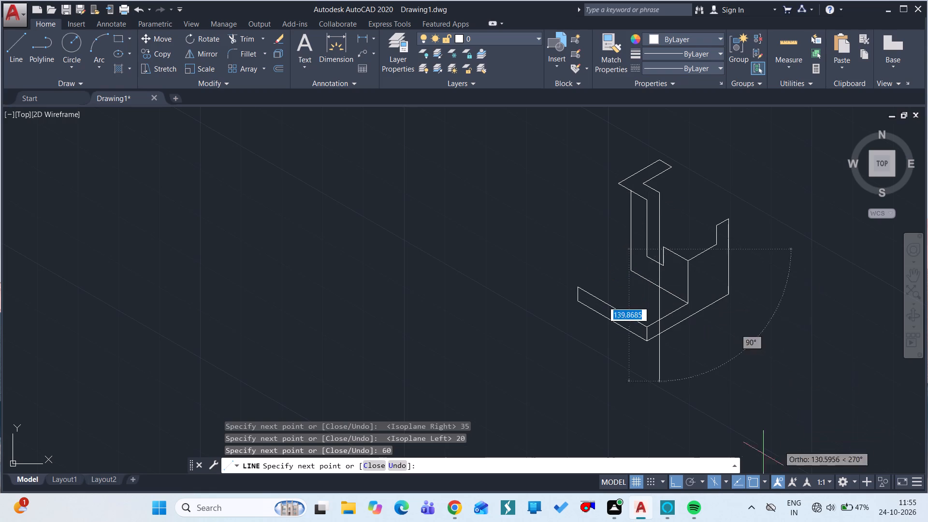
pyautogui.click(726, 483)
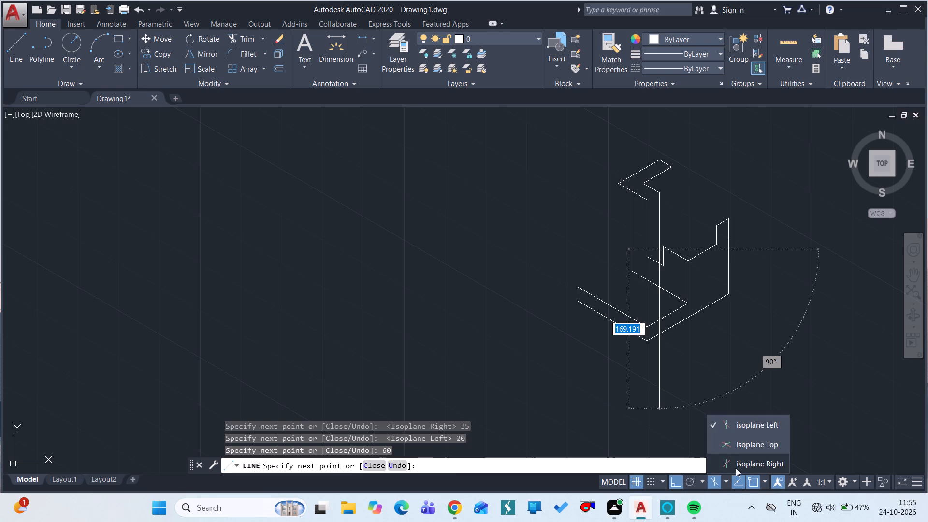
pyautogui.click(736, 468)
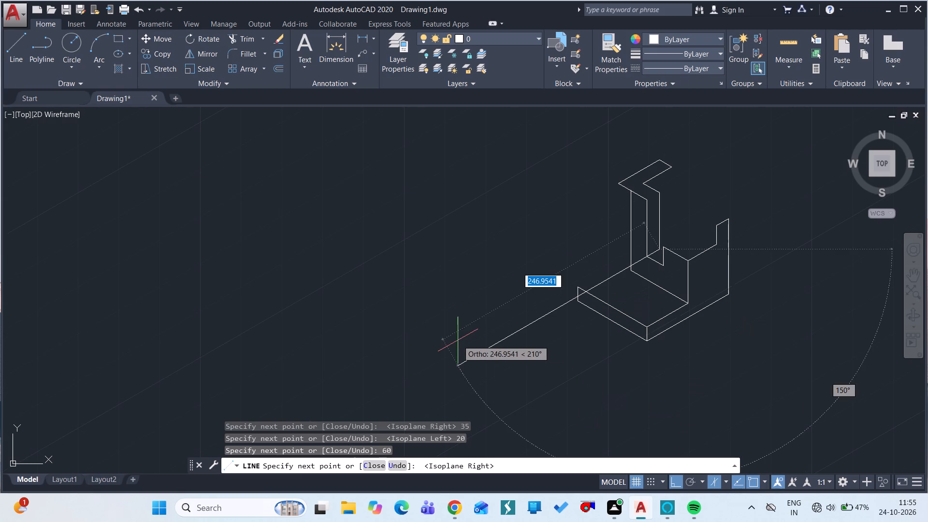
pyautogui.write('15')
pyautogui.press('space')
pyautogui.press('Escape')
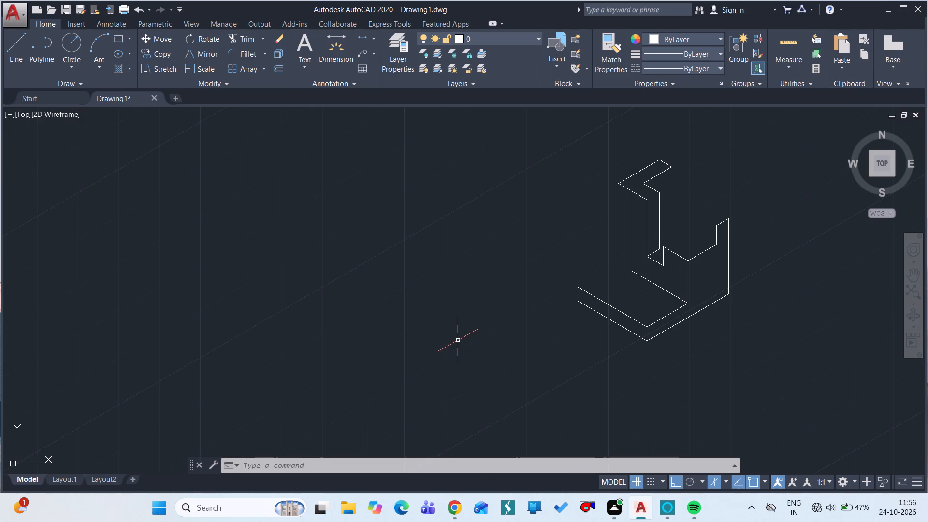
# From the short post's outer top corner, draw its back top edges: 15 along 150° on the left isoplane and 15 along 210° on the right isoplane.
pyautogui.write('l')
pyautogui.press('space')
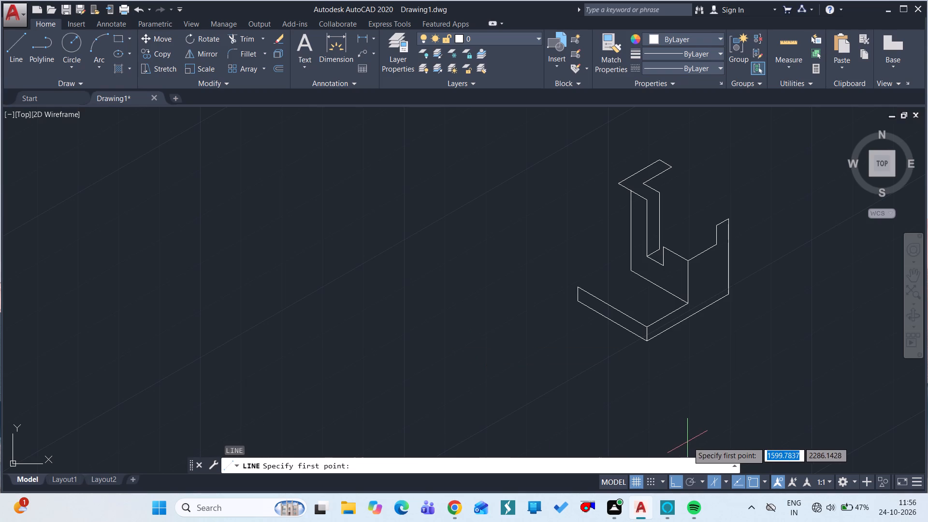
pyautogui.click(723, 480)
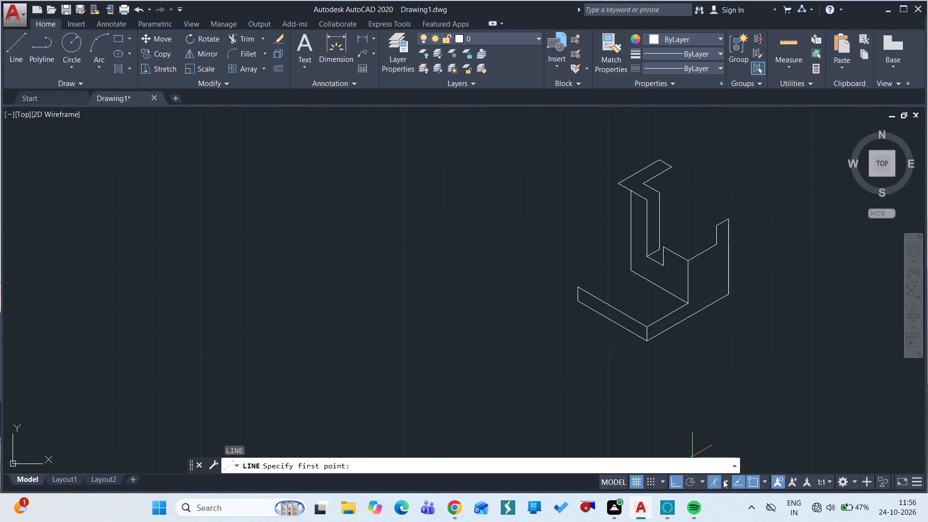
pyautogui.click(747, 426)
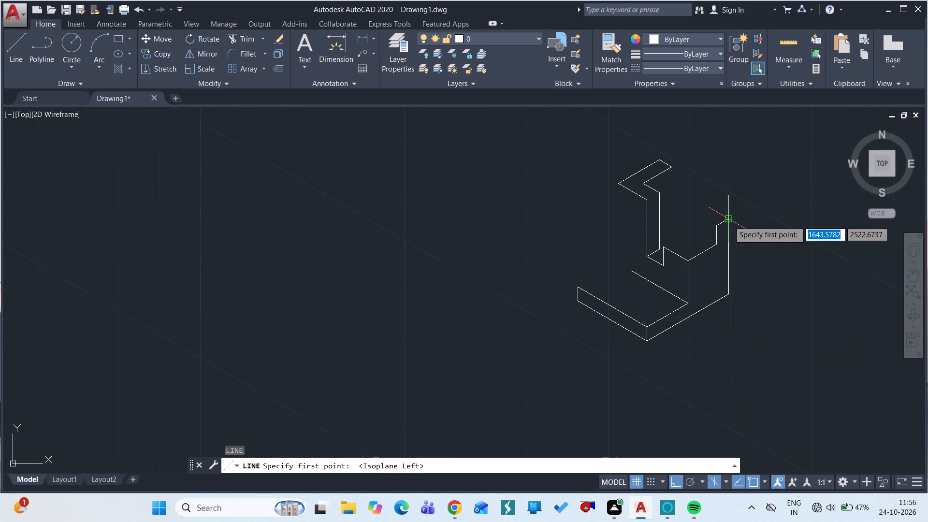
pyautogui.moveTo(729, 221); pyautogui.dragTo(695, 202)
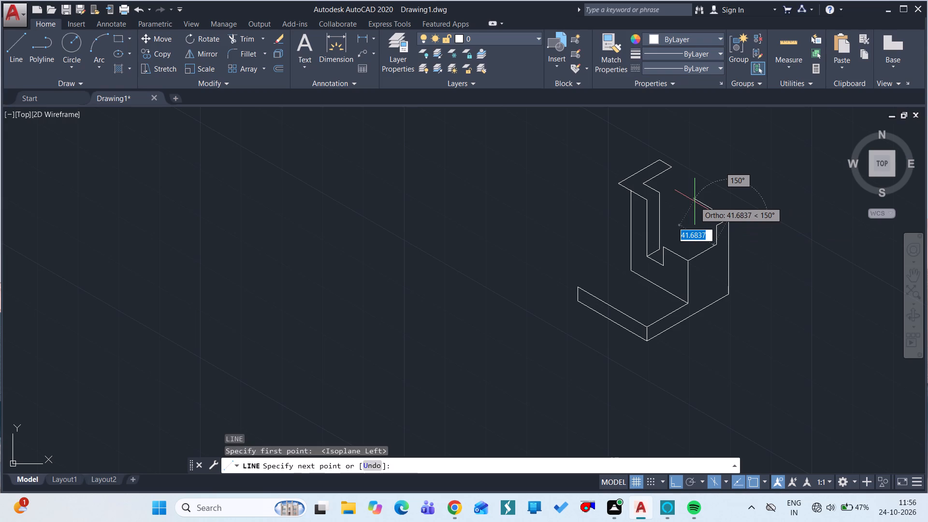
pyautogui.write('15')
pyautogui.press('space')
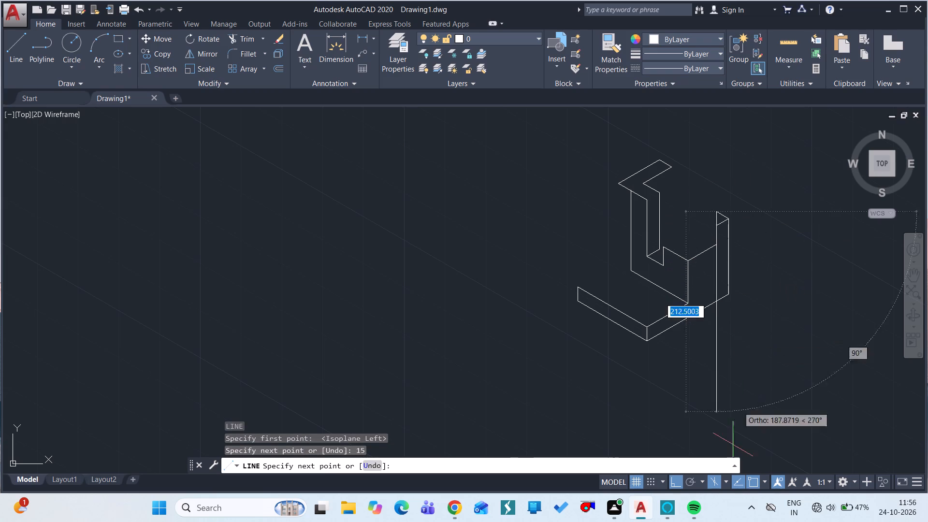
pyautogui.click(724, 484)
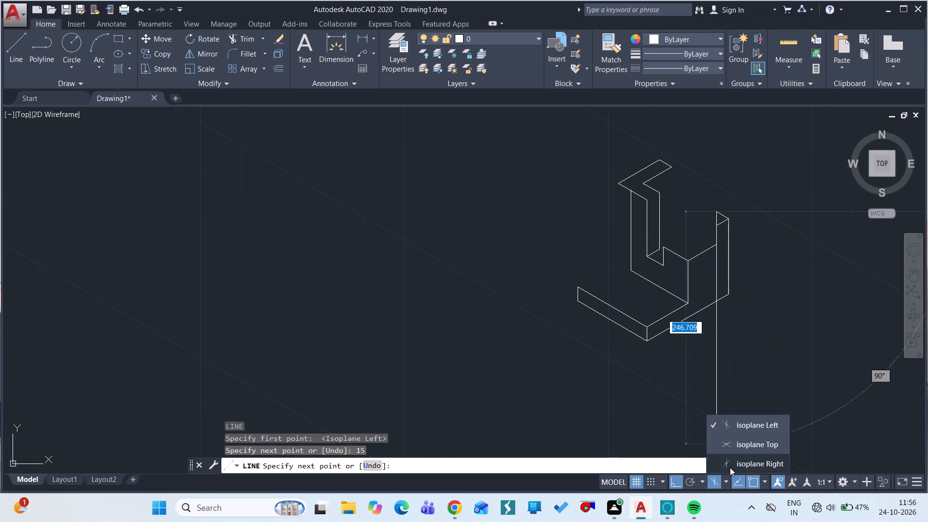
pyautogui.click(730, 467)
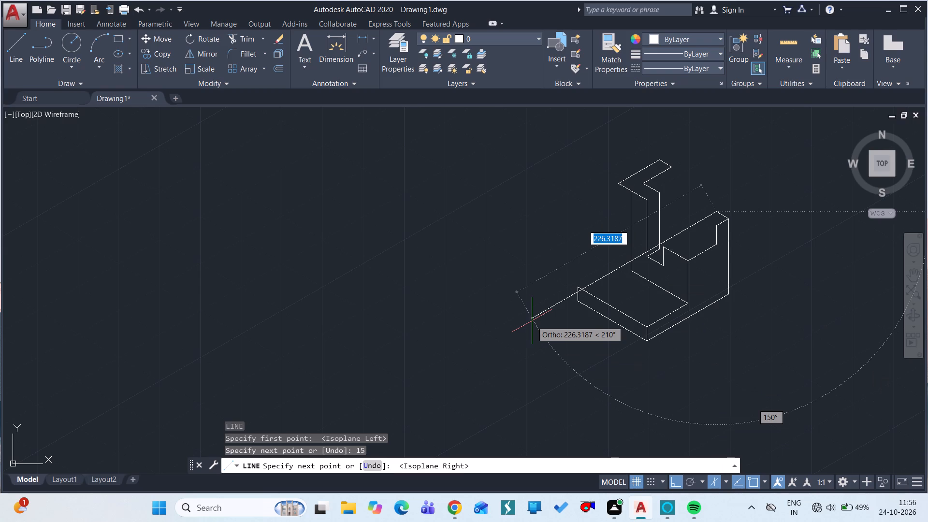
pyautogui.write('15')
pyautogui.press('space')
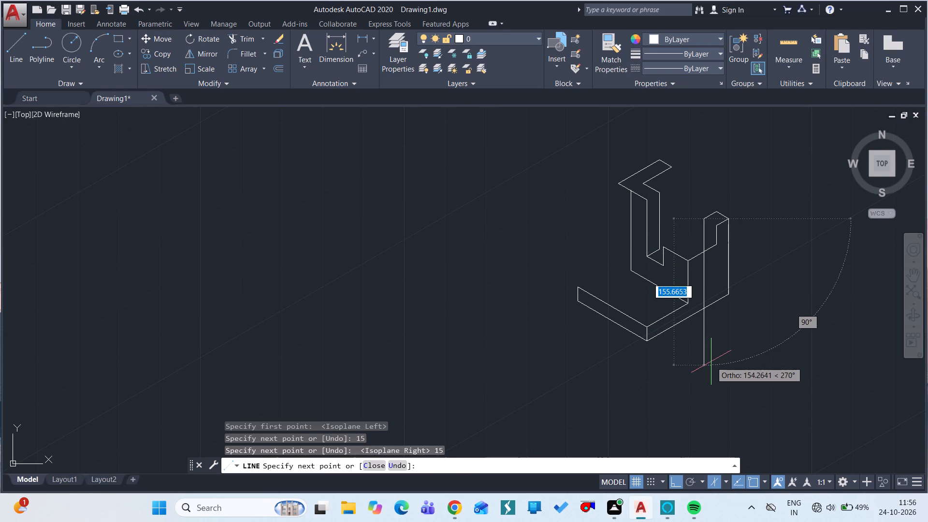
# Continue the short post's inner side face with a line 20 down and, on the left isoplane, 15 along 330°.
pyautogui.write('20')
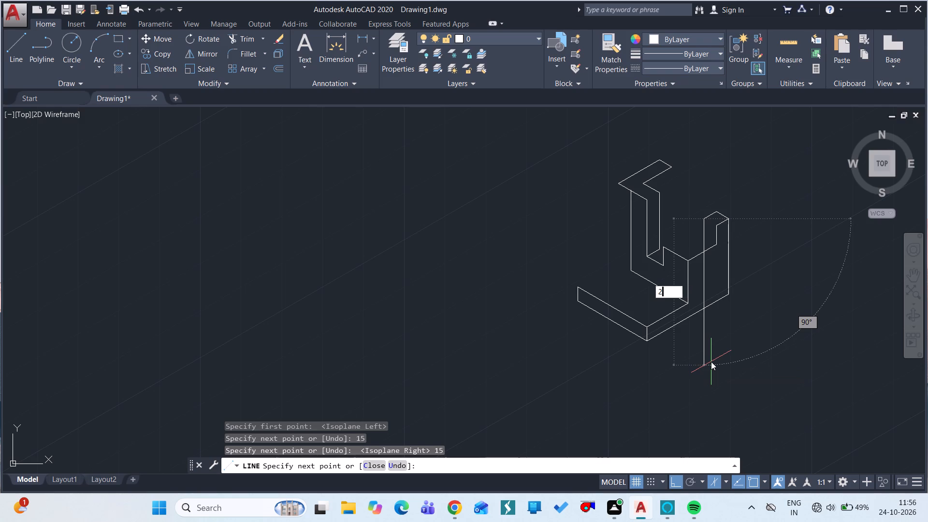
pyautogui.press('space')
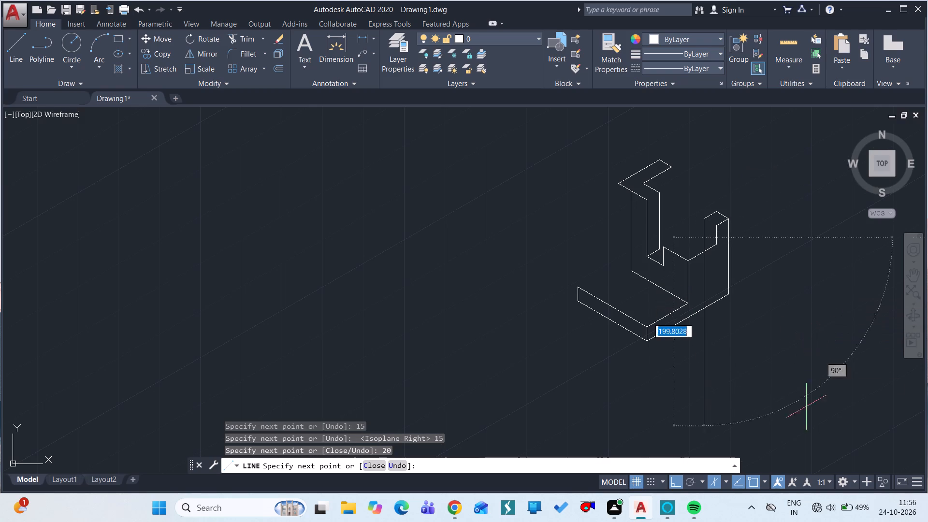
pyautogui.click(725, 479)
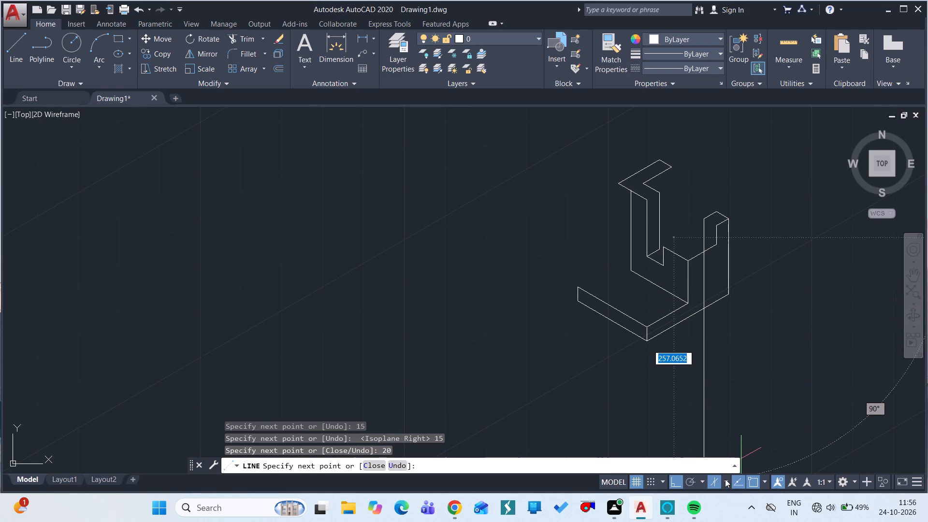
pyautogui.click(750, 421)
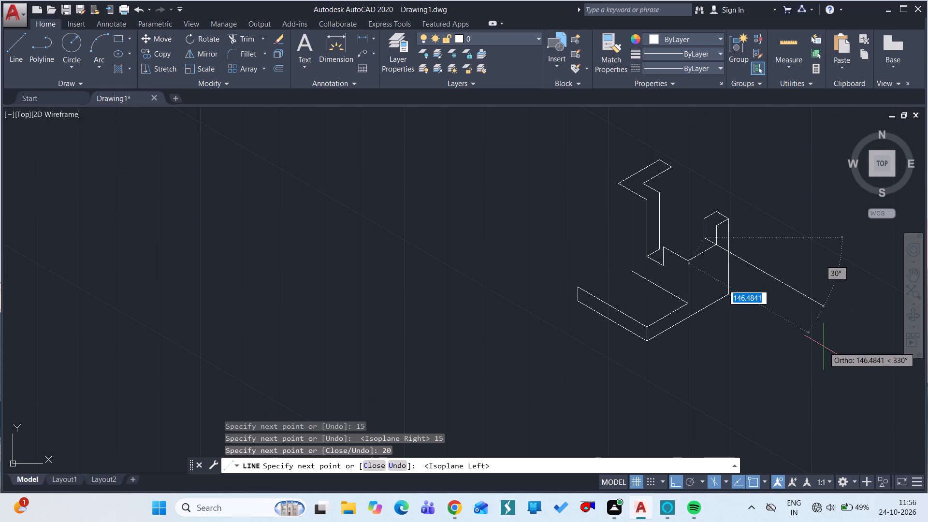
pyautogui.write('15')
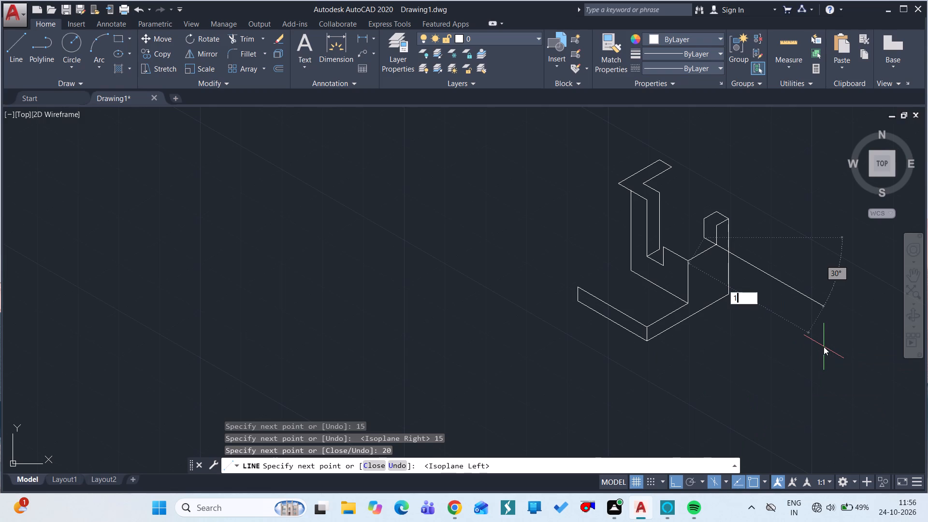
pyautogui.press('space')
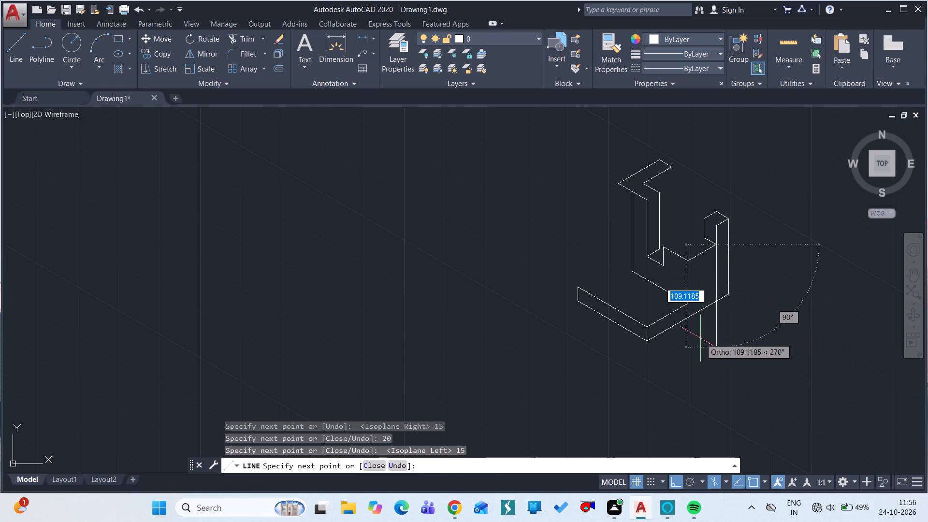
pyautogui.press('Escape')
# Close the short post's top face with a 15-long line along 150° from its front inner top corner.
pyautogui.write('l')
pyautogui.press('space')
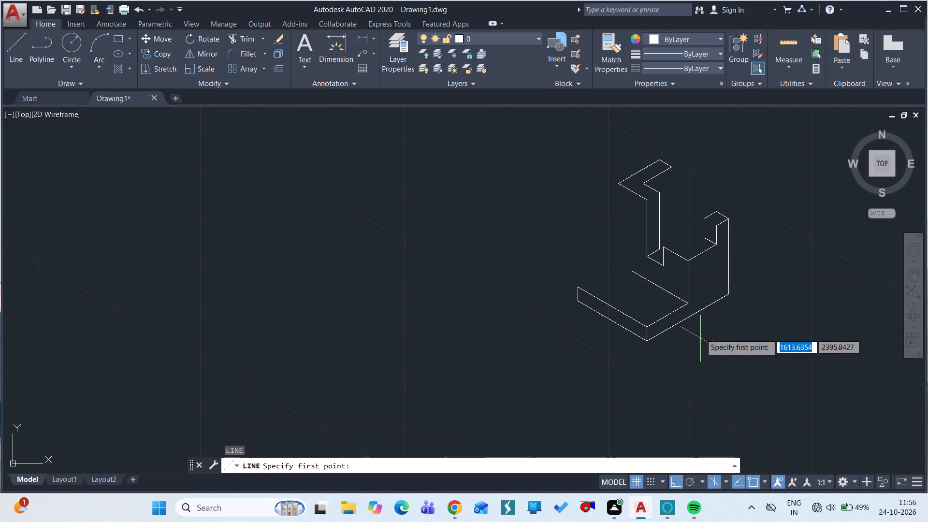
pyautogui.click(715, 227)
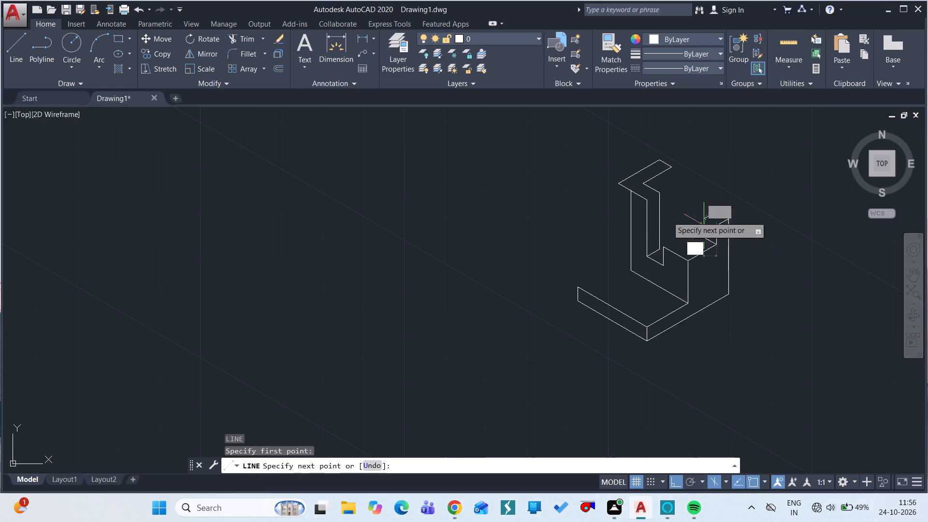
pyautogui.write('15')
pyautogui.press('space')
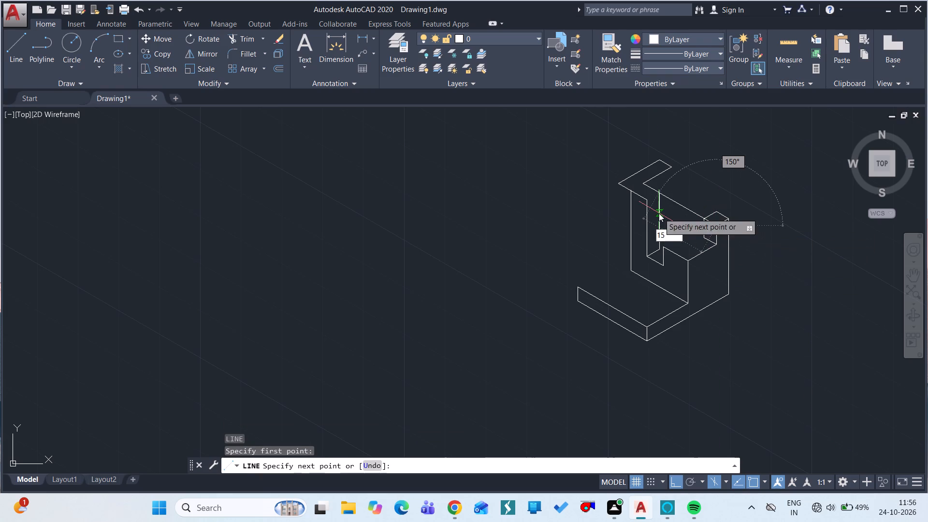
pyautogui.press('Escape')
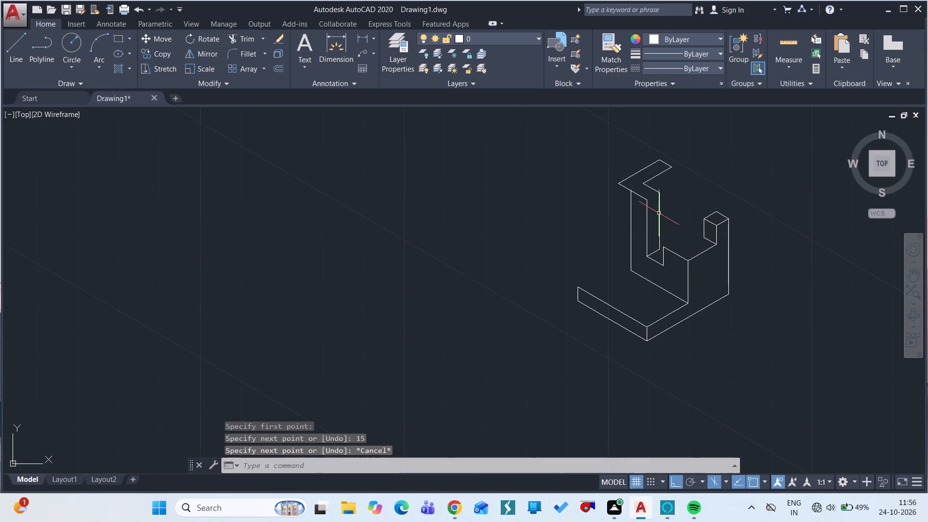
# From the short post's back inner bottom corner, draw a 20-long line along 210° on the right isoplane.
pyautogui.write('l')
pyautogui.press('space')
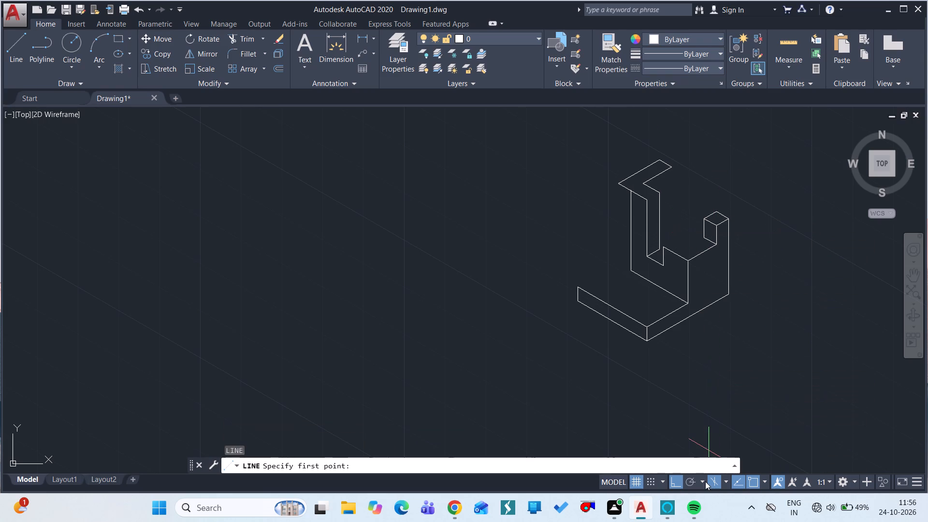
pyautogui.click(727, 479)
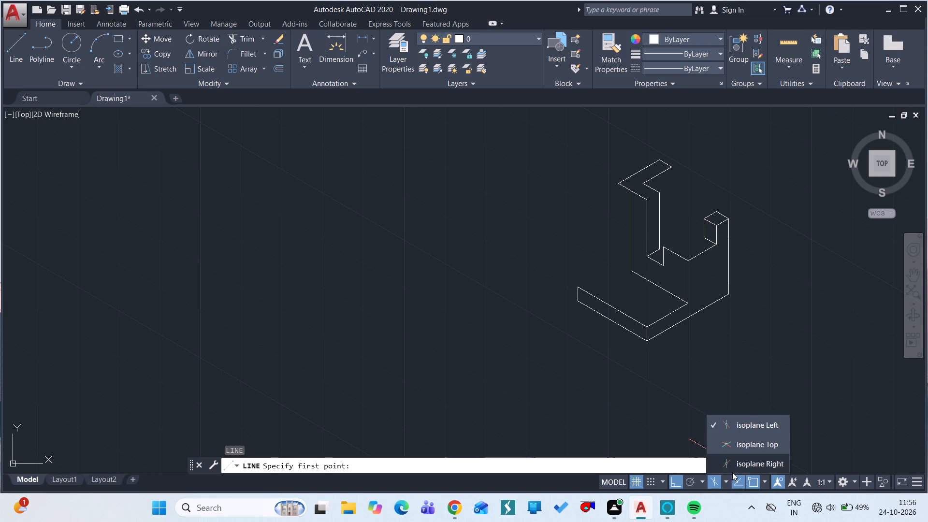
pyautogui.click(732, 472)
pyautogui.click(726, 478)
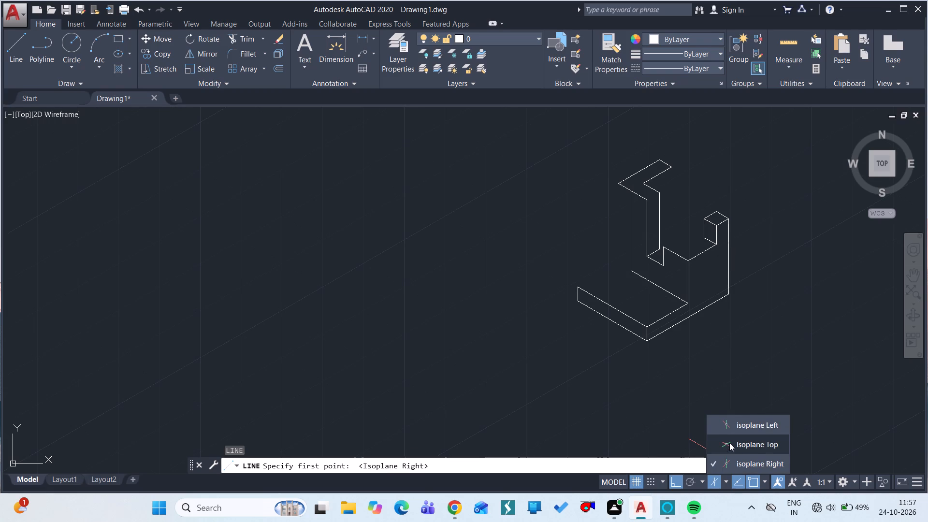
pyautogui.click(724, 461)
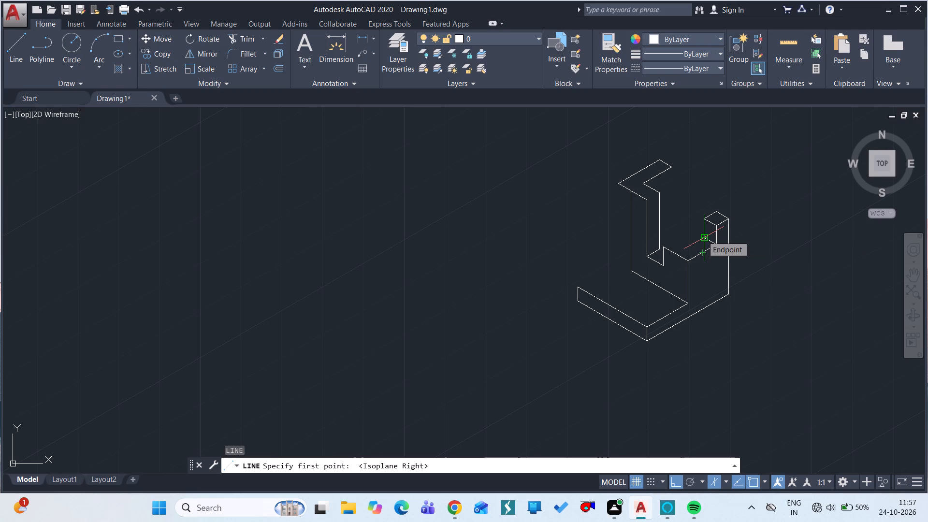
pyautogui.moveTo(702, 236); pyautogui.dragTo(650, 273)
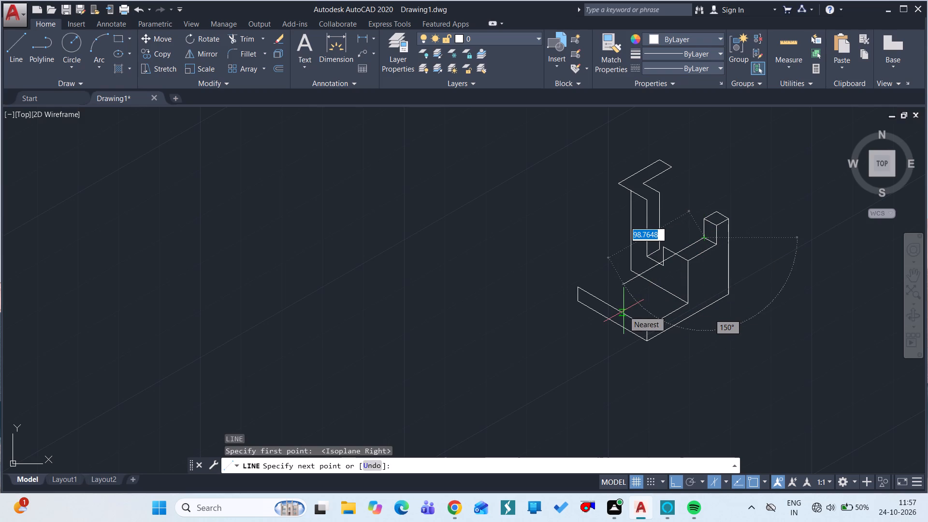
pyautogui.write('20')
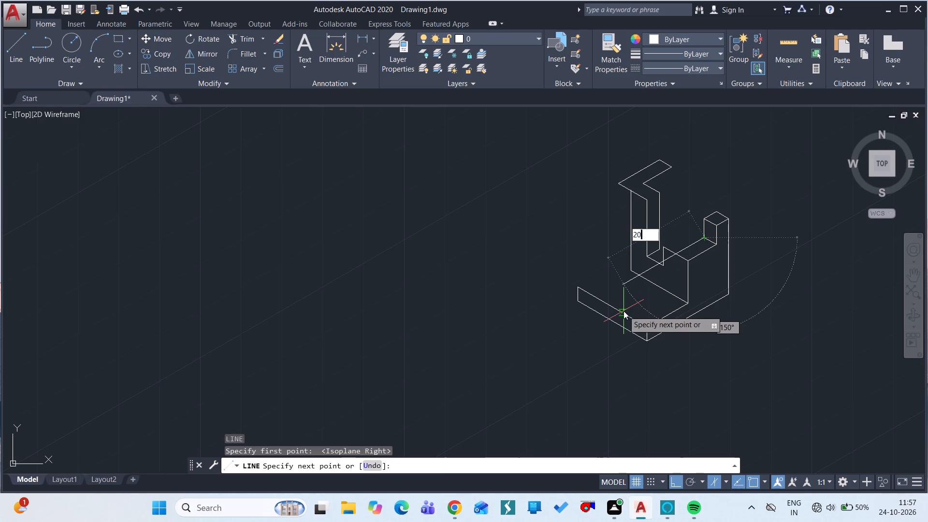
pyautogui.press('space')
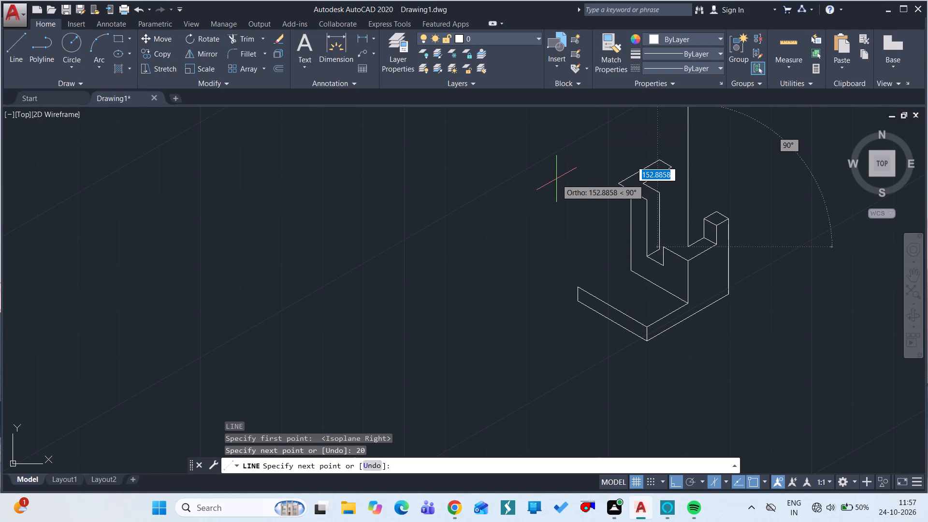
# Continue the ledge's back edge with 15 along 150° on the left isoplane and 15 along 210° on the right isoplane.
pyautogui.click(726, 480)
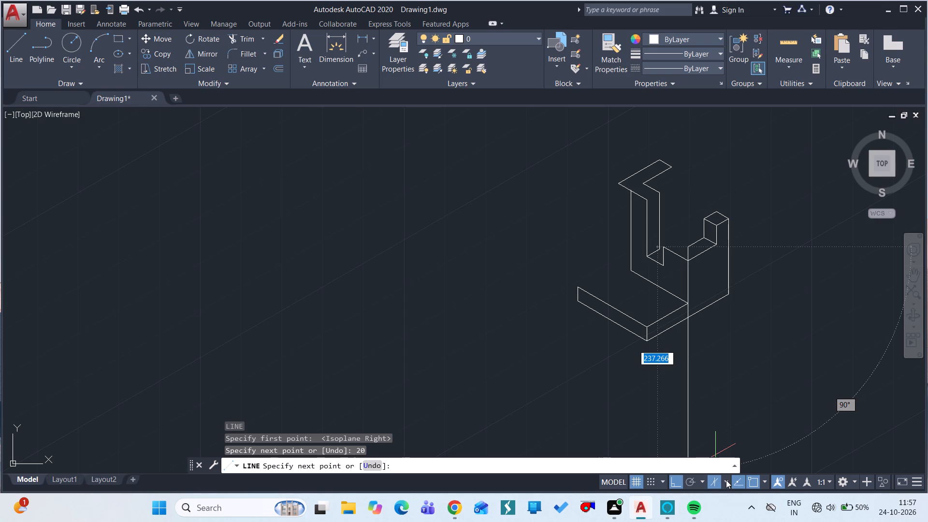
pyautogui.click(754, 425)
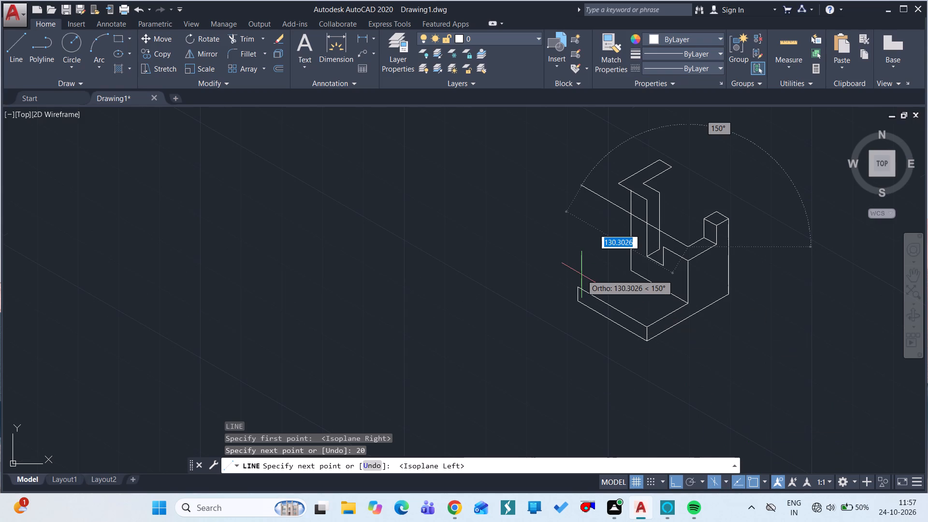
pyautogui.write('15')
pyautogui.press('space')
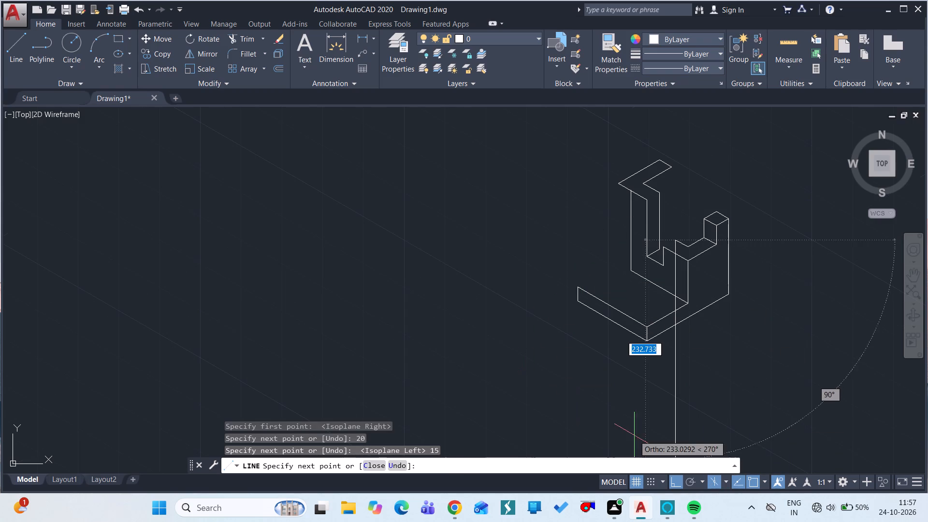
pyautogui.click(726, 487)
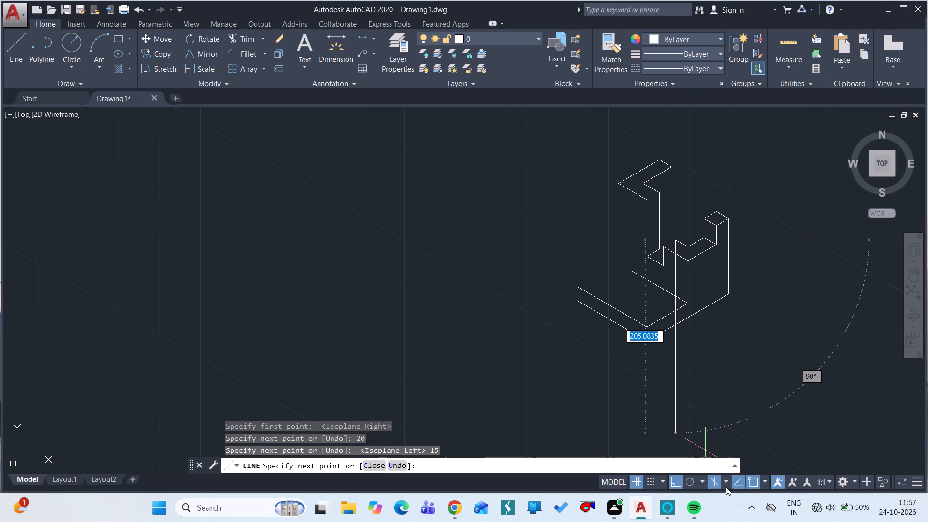
pyautogui.click(749, 465)
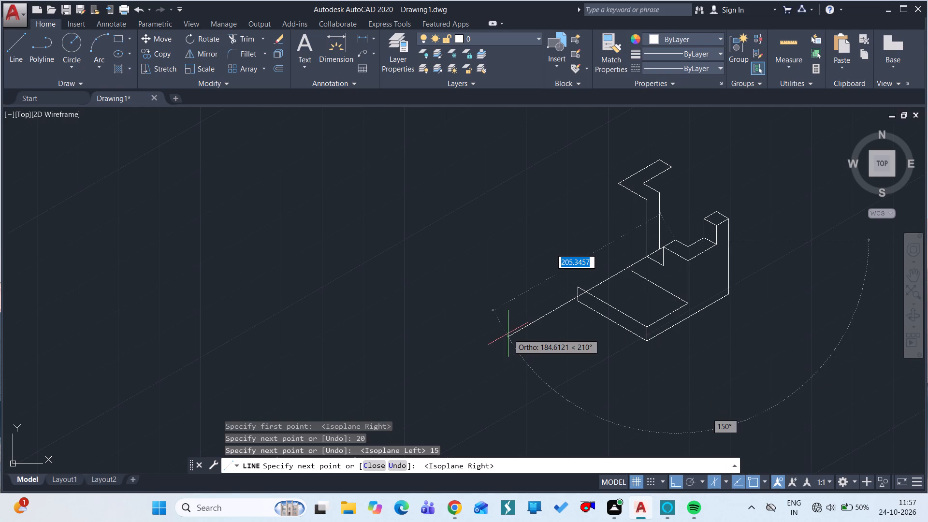
pyautogui.write('15')
pyautogui.press('space')
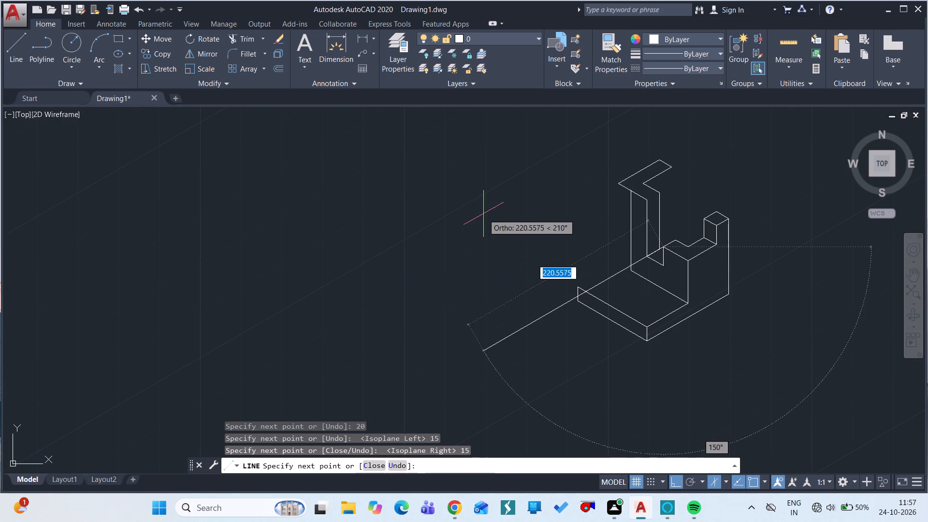
pyautogui.press('Escape')
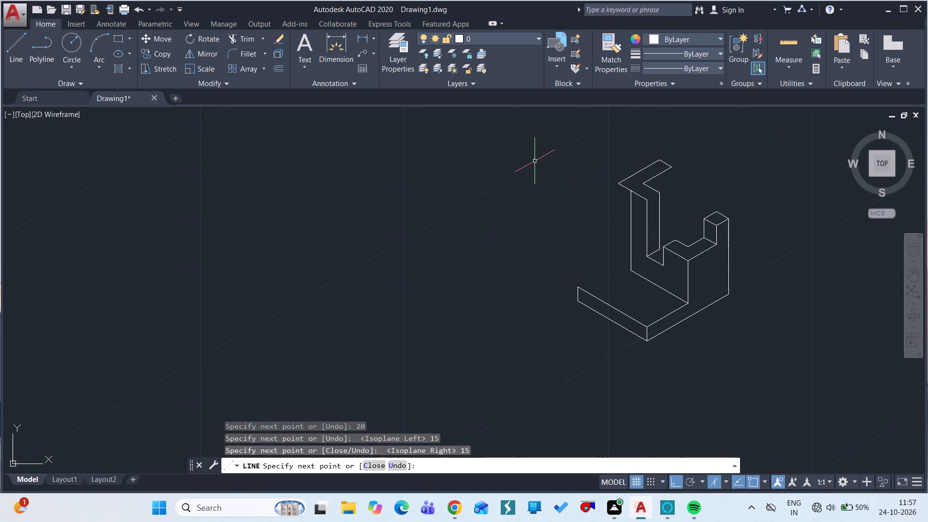
# On the left isoplane, draw a line about 16 long along 330° from the bottom end of the tall support's inner vertical edge.
pyautogui.keyDown('ctrl'); pyautogui.scroll(4, 671, 242); pyautogui.keyUp('ctrl')
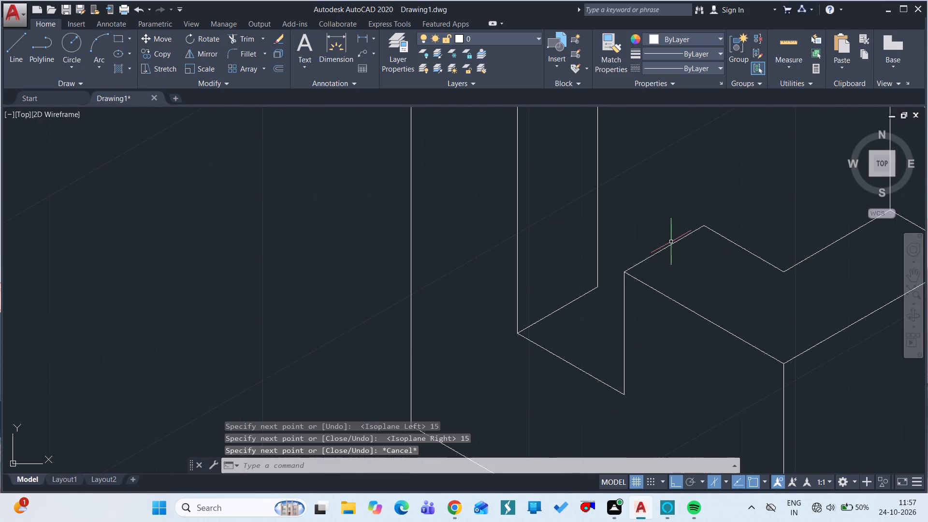
pyautogui.write('l')
pyautogui.press('space')
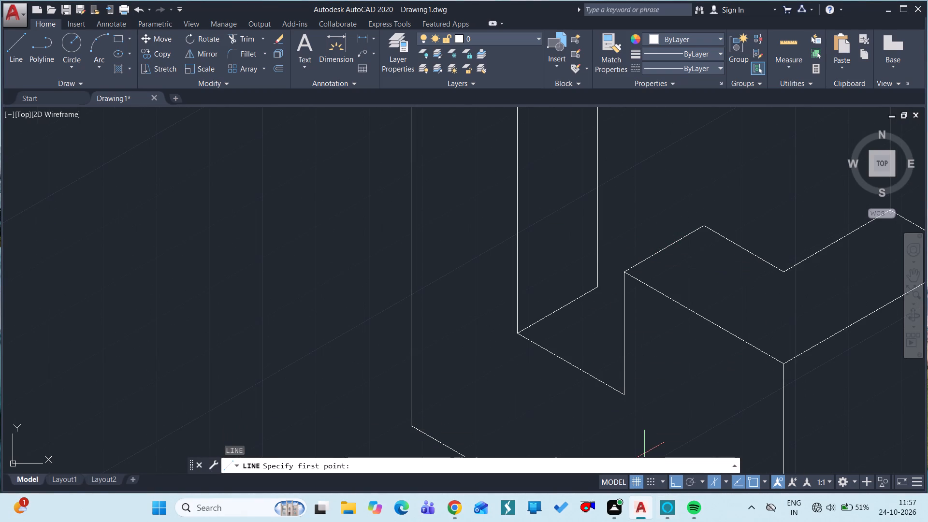
pyautogui.click(725, 488)
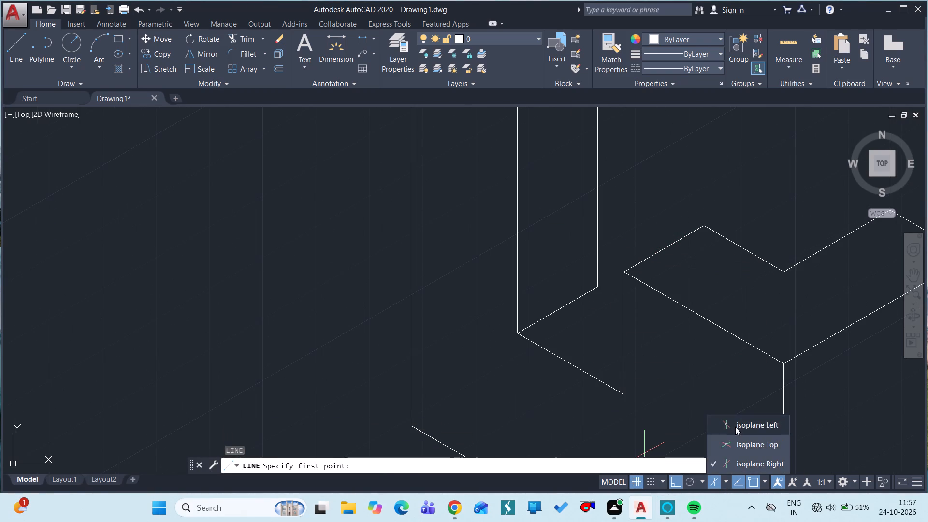
pyautogui.click(735, 427)
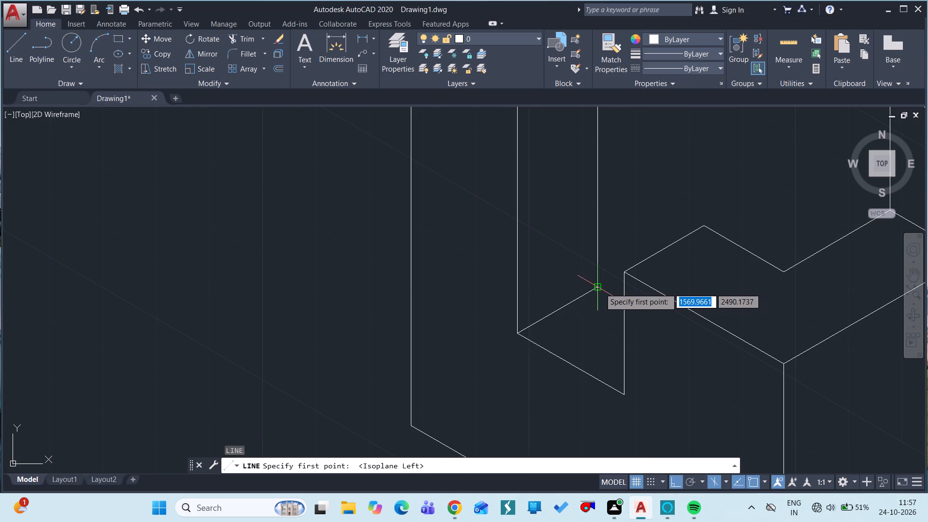
pyautogui.moveTo(600, 288); pyautogui.dragTo(685, 358)
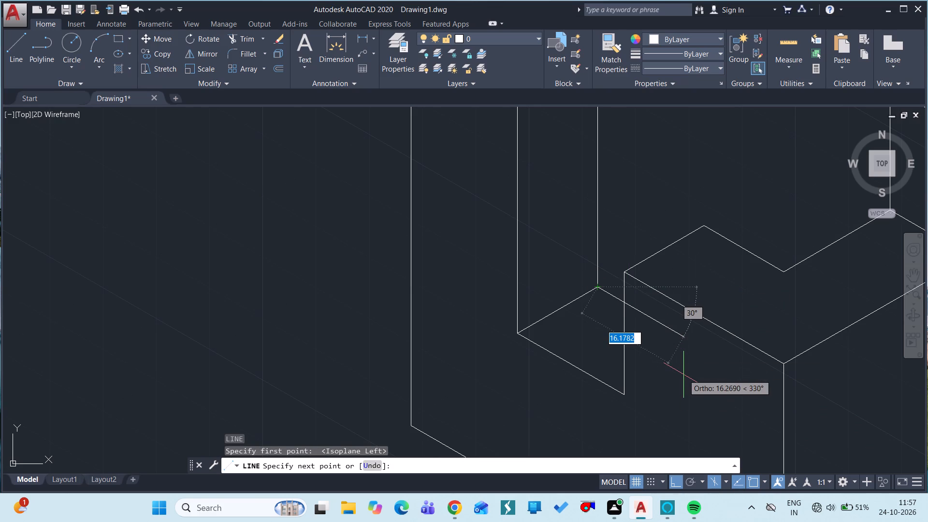
pyautogui.click(683, 375)
pyautogui.press('Escape')
# Trim the new notch floor line where it runs past the ledge's short vertical edge.
pyautogui.write('tr')
pyautogui.press('space')
pyautogui.press('space')
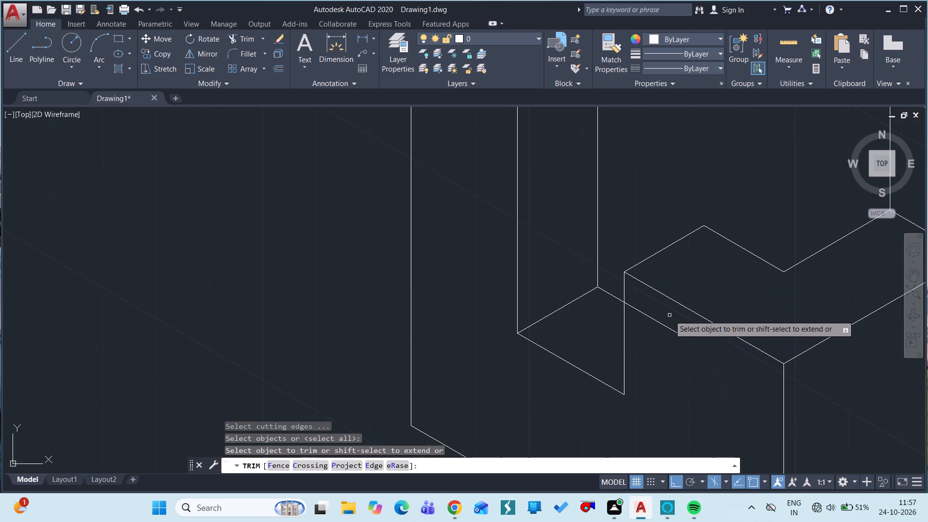
pyautogui.click(666, 327)
pyautogui.keyDown('ctrl'); pyautogui.scroll(-2, 666, 350); pyautogui.keyUp('ctrl')
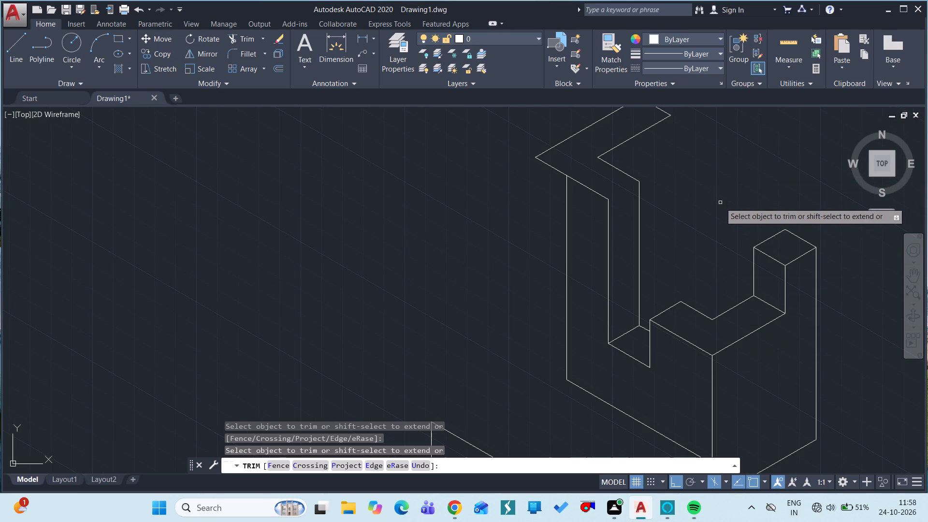
pyautogui.press('Escape')
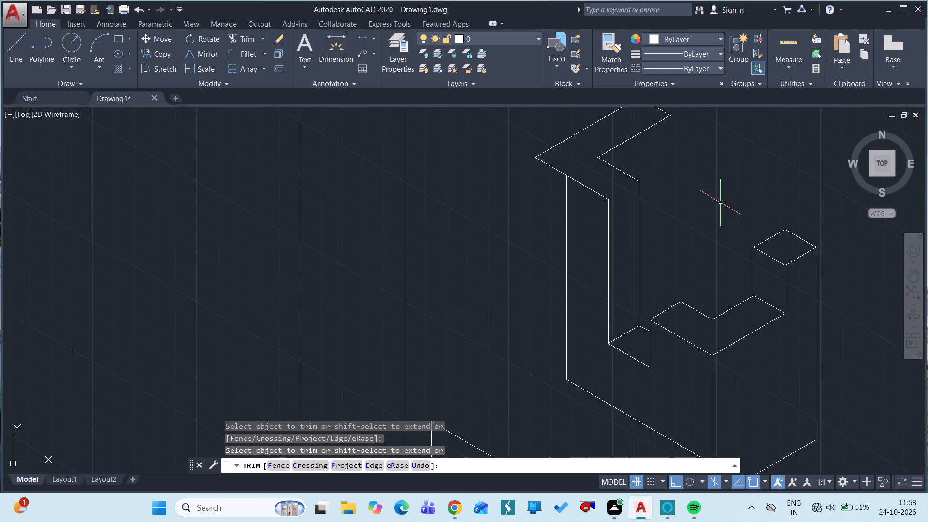
# Draw a vertical line about 124 long straight down from the back outer corner of the tall support's top face.
pyautogui.write('l')
pyautogui.press('space')
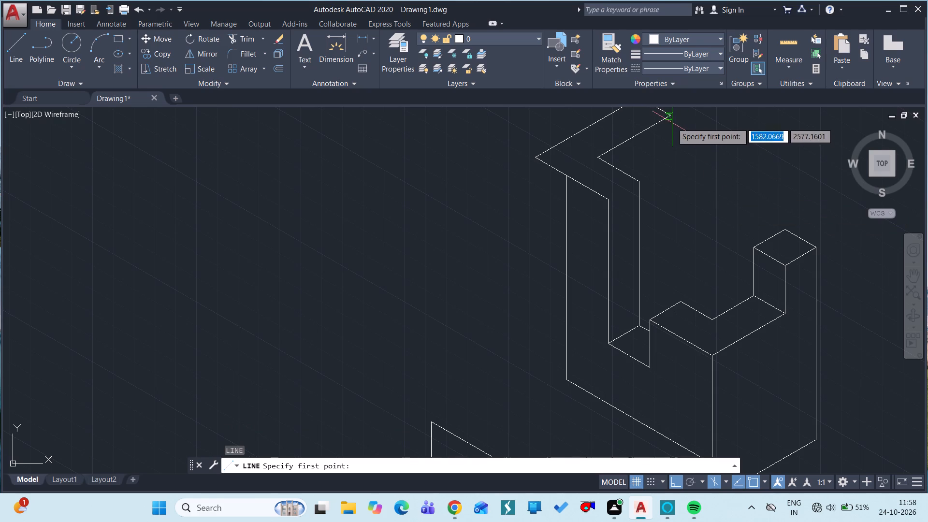
pyautogui.click(671, 117)
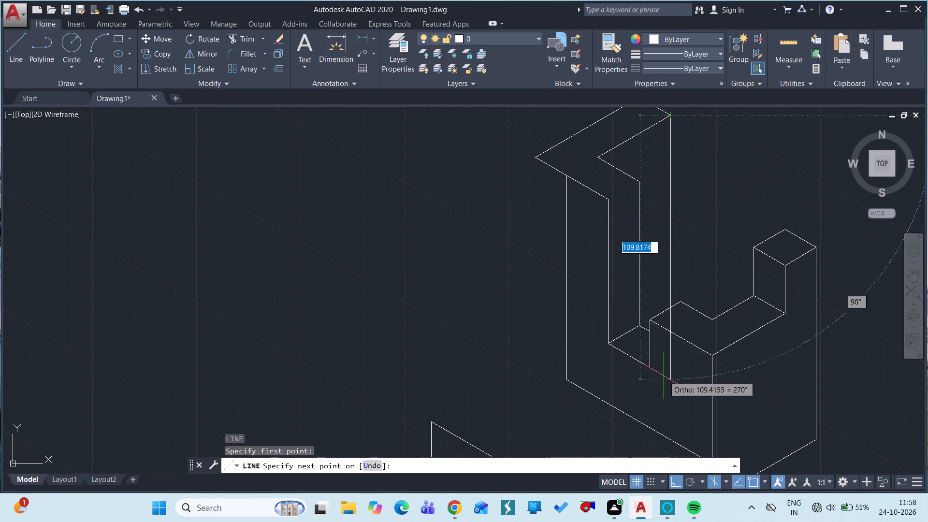
pyautogui.click(644, 399)
pyautogui.press('Escape')
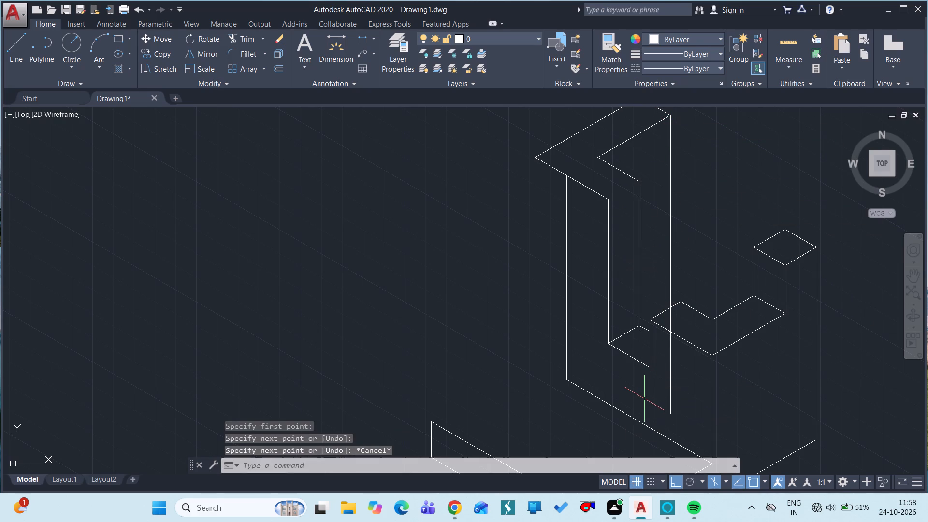
# Trim the tall support's new vertical line back to the back edge of the ledge's top face.
pyautogui.write('tr')
pyautogui.press('space')
pyautogui.press('space')
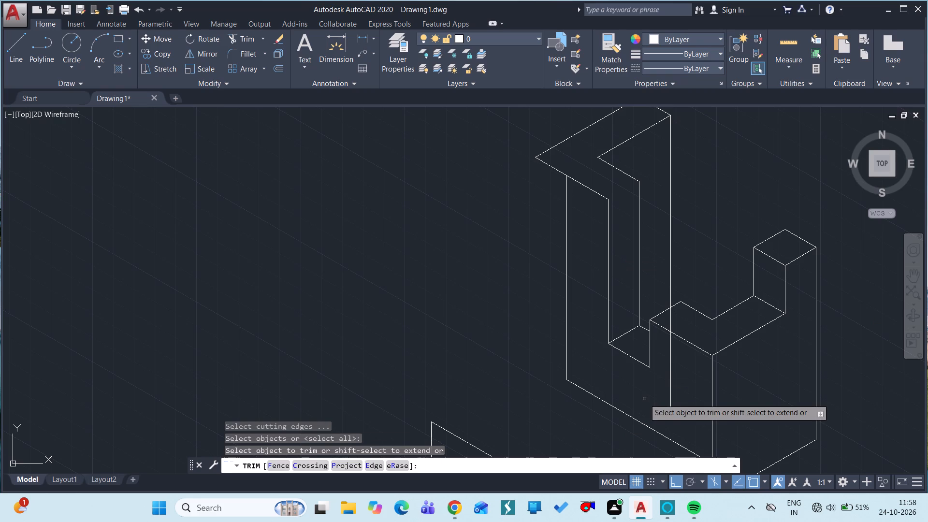
pyautogui.click(671, 385)
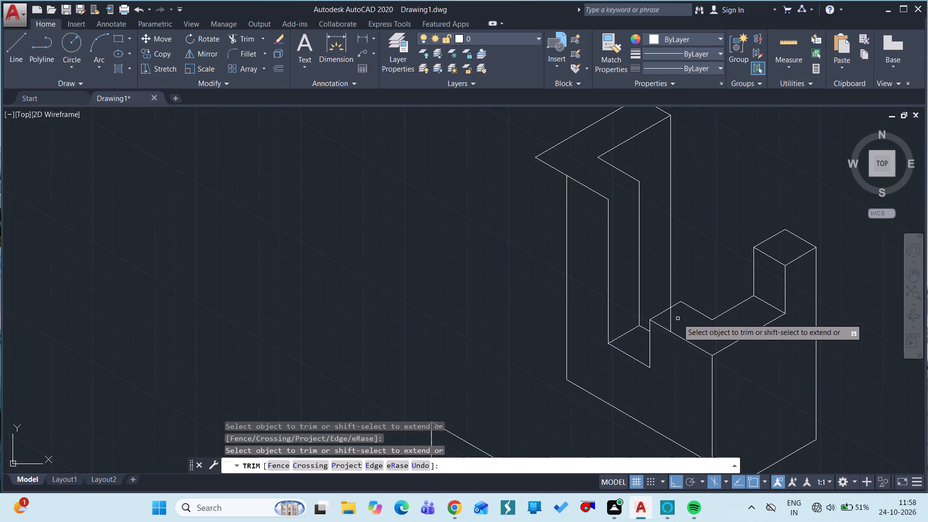
pyautogui.click(672, 320)
pyautogui.click(669, 319)
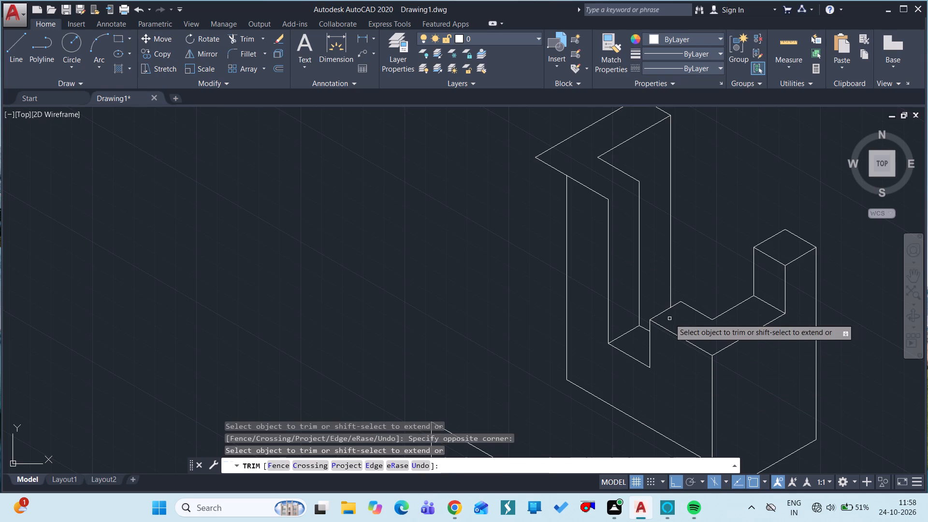
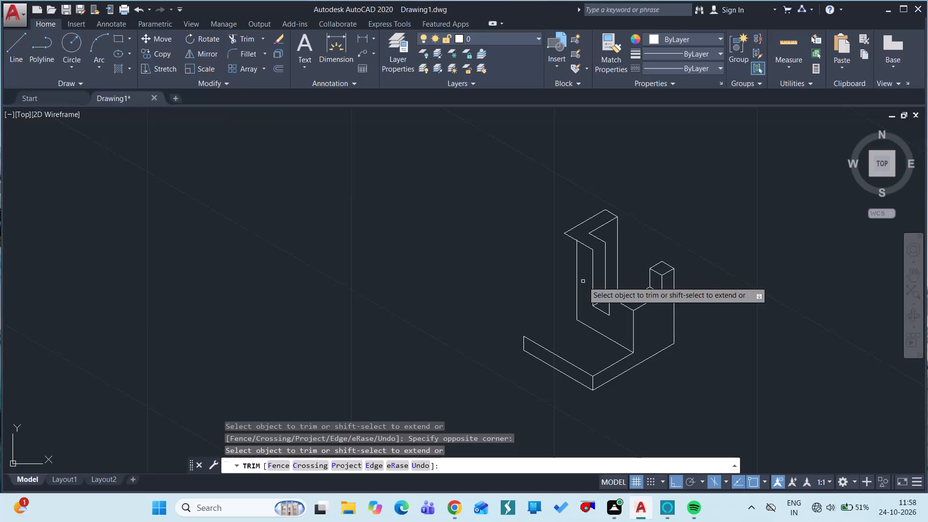
# With ortho off, draw an inclined line about 117 long from the tall support's outer top corner to the base plate's matching top corner.
pyautogui.press('Escape')
pyautogui.write('l')
pyautogui.press('space')
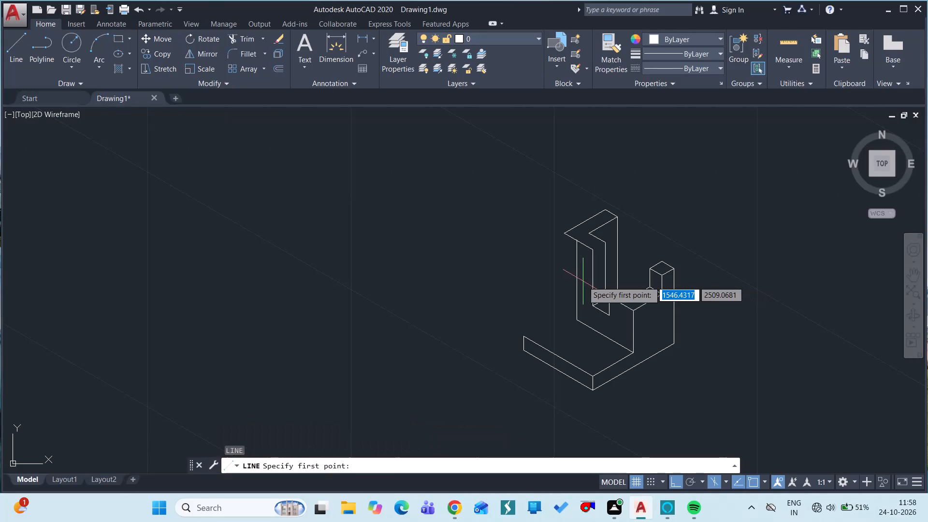
pyautogui.click(674, 482)
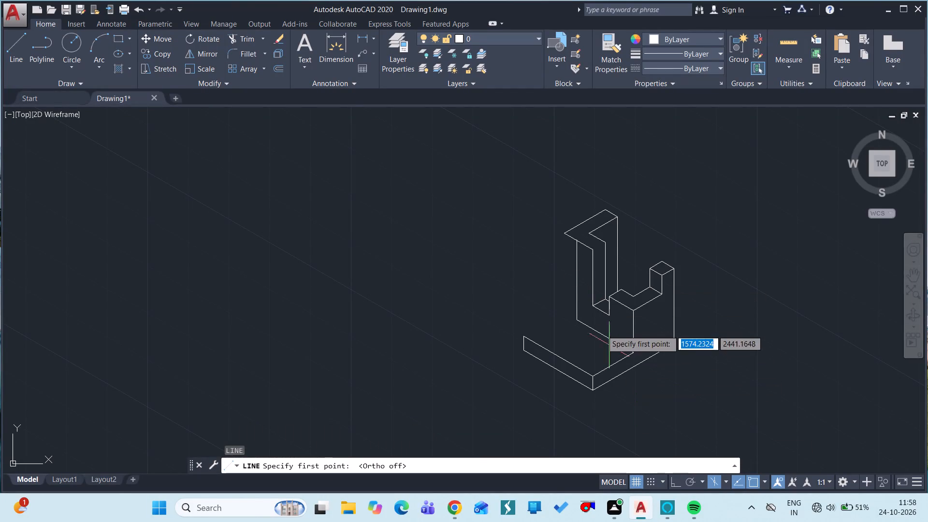
pyautogui.click(564, 234)
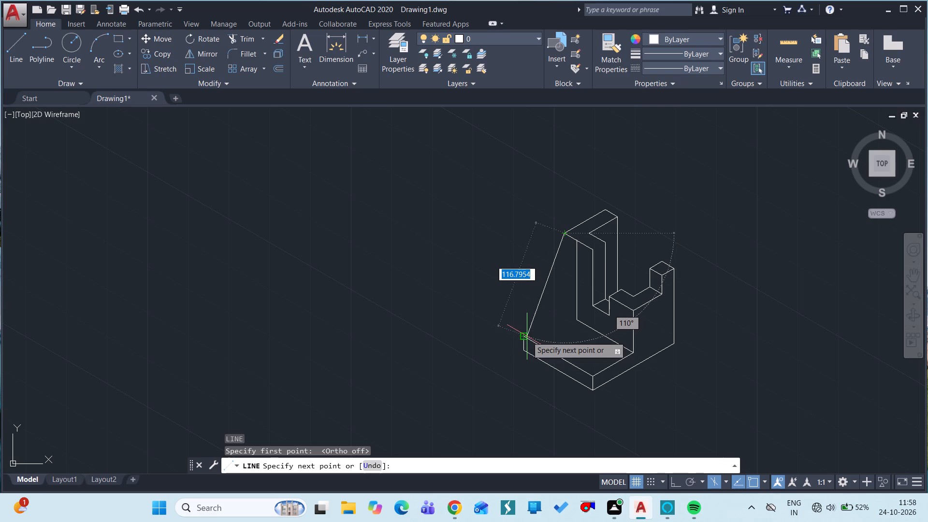
pyautogui.click(525, 339)
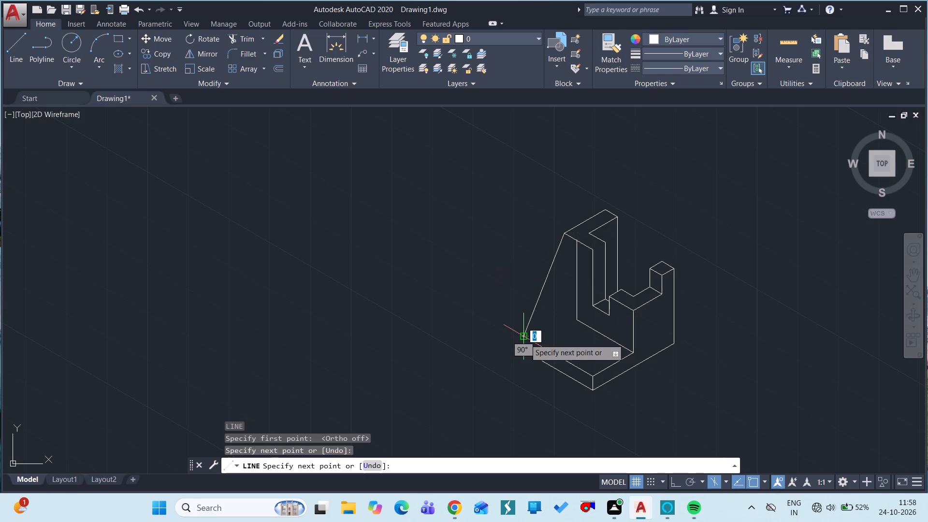
pyautogui.press('Escape')
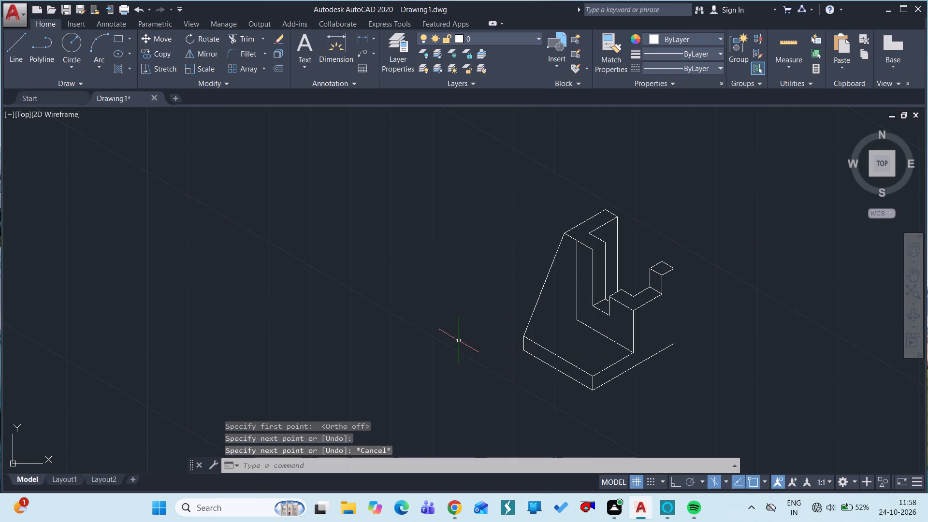
# Draw a line 15 along the base plate's top edge from the inclined line's foot, continuing up to the tall support's front vertical edge top.
pyautogui.write('l')
pyautogui.press('space')
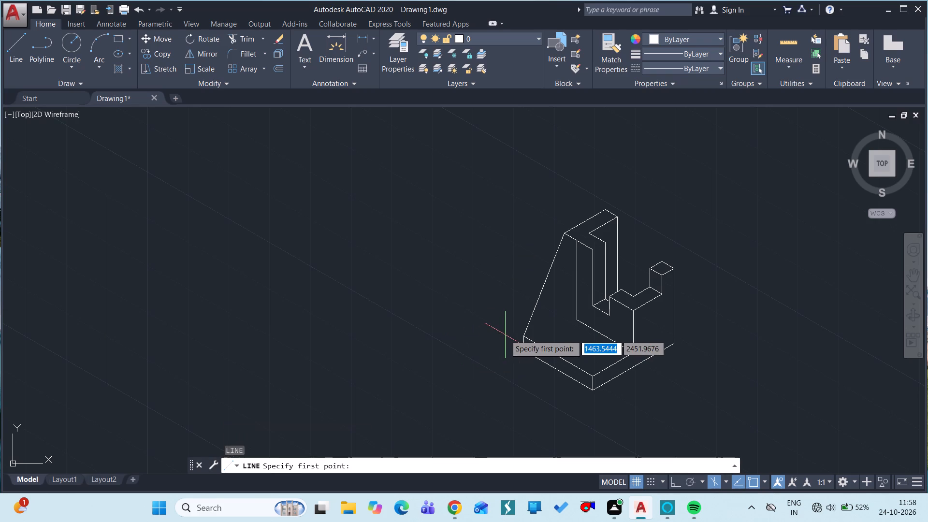
pyautogui.moveTo(525, 334); pyautogui.dragTo(550, 349)
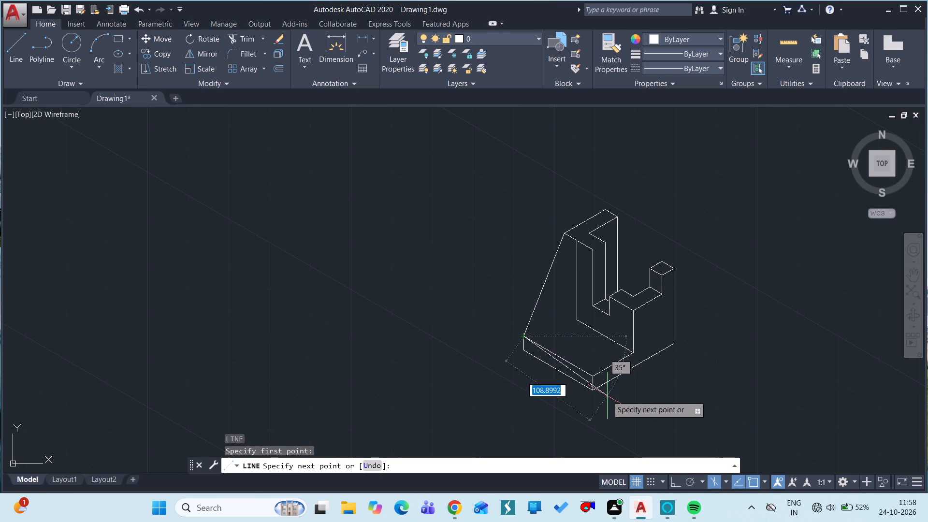
pyautogui.click(677, 481)
pyautogui.write('15')
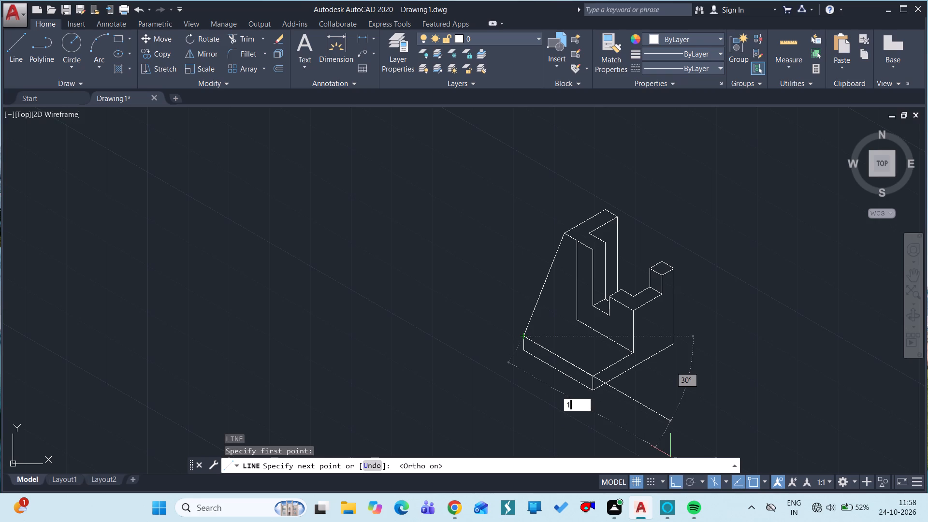
pyautogui.press('space')
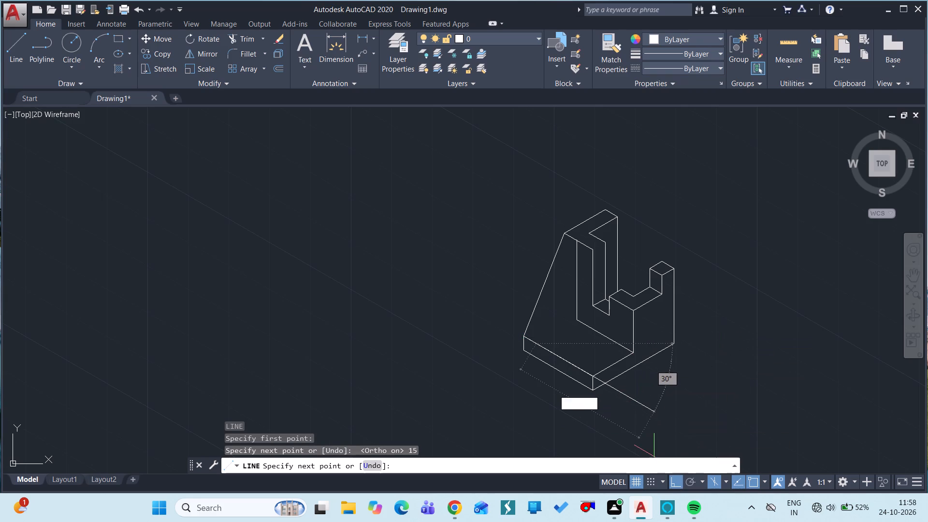
pyautogui.click(676, 479)
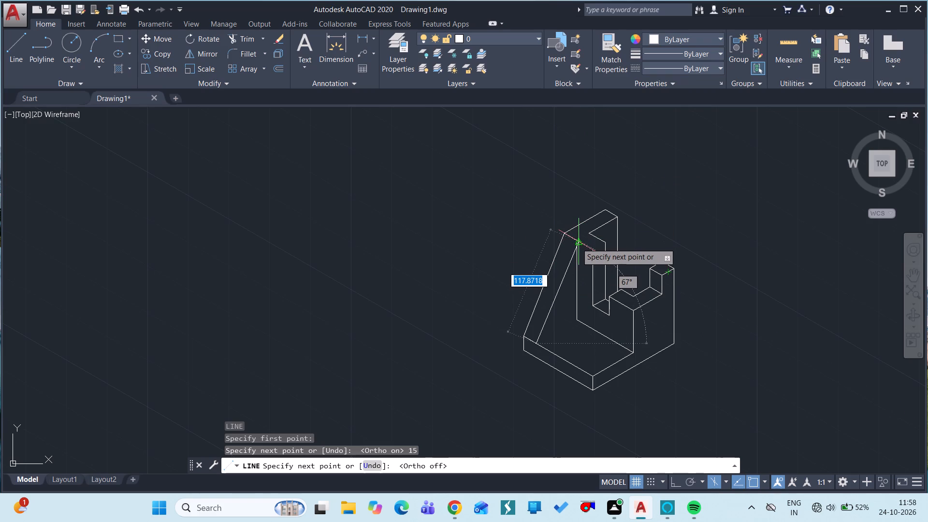
pyautogui.keyDown('ctrl'); pyautogui.scroll(4, 577, 243); pyautogui.keyUp('ctrl')
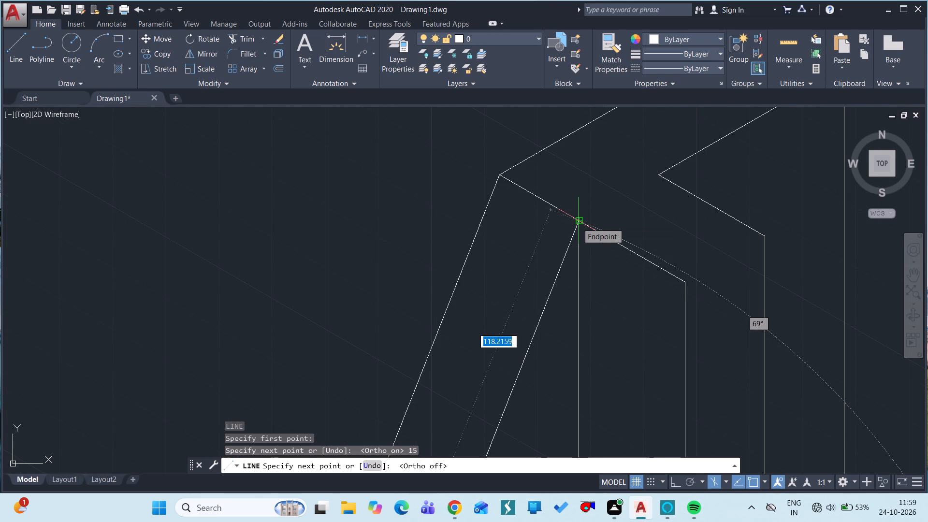
pyautogui.click(577, 223)
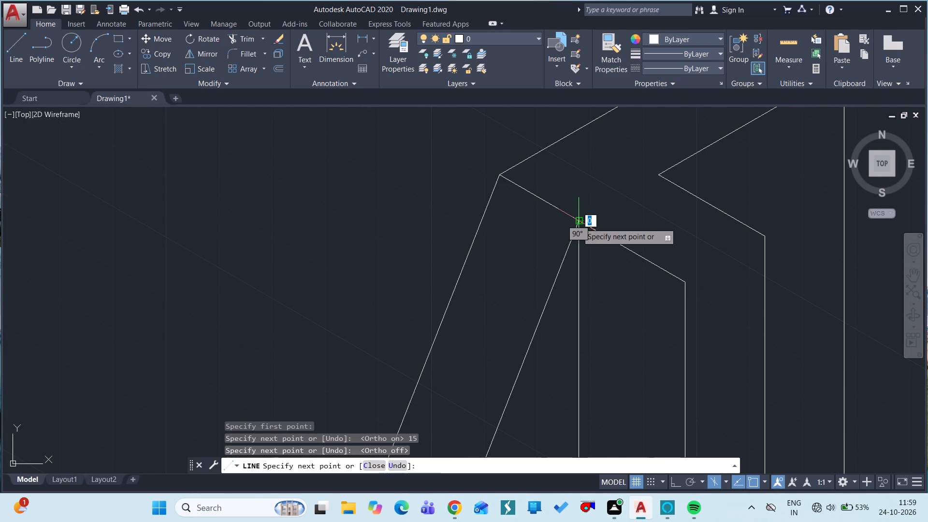
pyautogui.keyDown('ctrl'); pyautogui.scroll(-2, 577, 223); pyautogui.keyUp('ctrl')
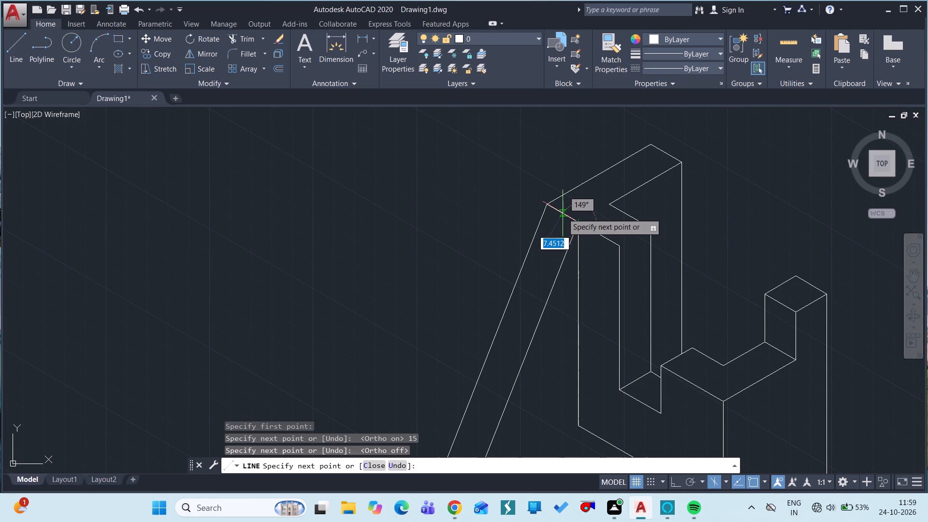
pyautogui.press('Escape')
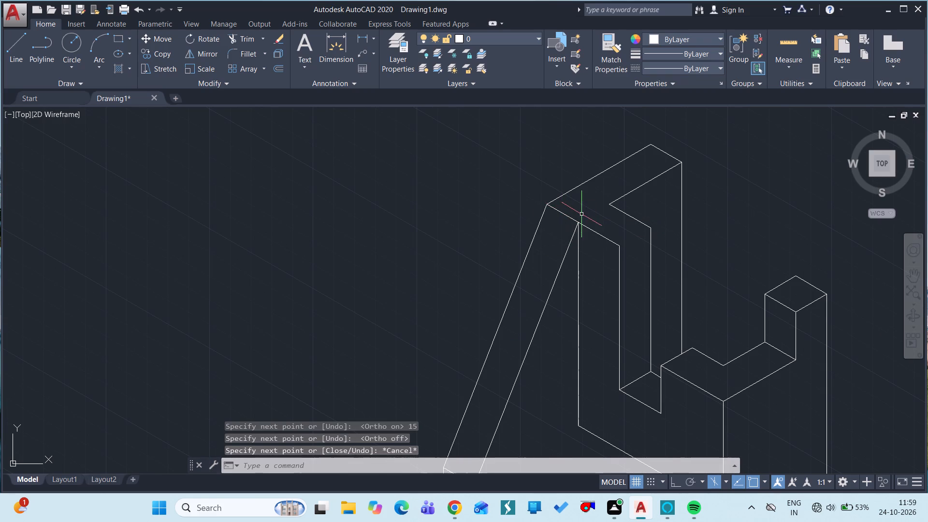
# Erase the short 15-long line between the feet of the rib's two inclined edges.
pyautogui.keyDown('ctrl'); pyautogui.scroll(-3, 581, 214); pyautogui.keyUp('ctrl')
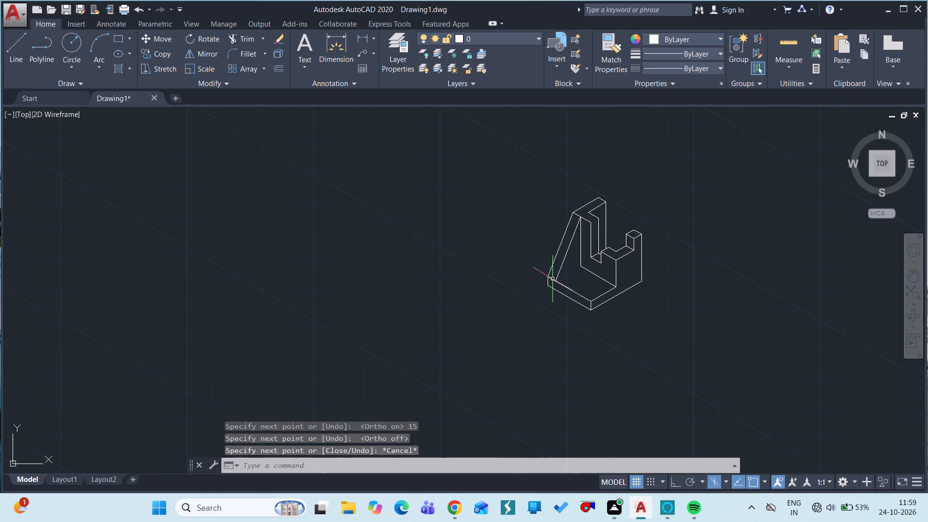
pyautogui.click(552, 278)
pyautogui.write('e')
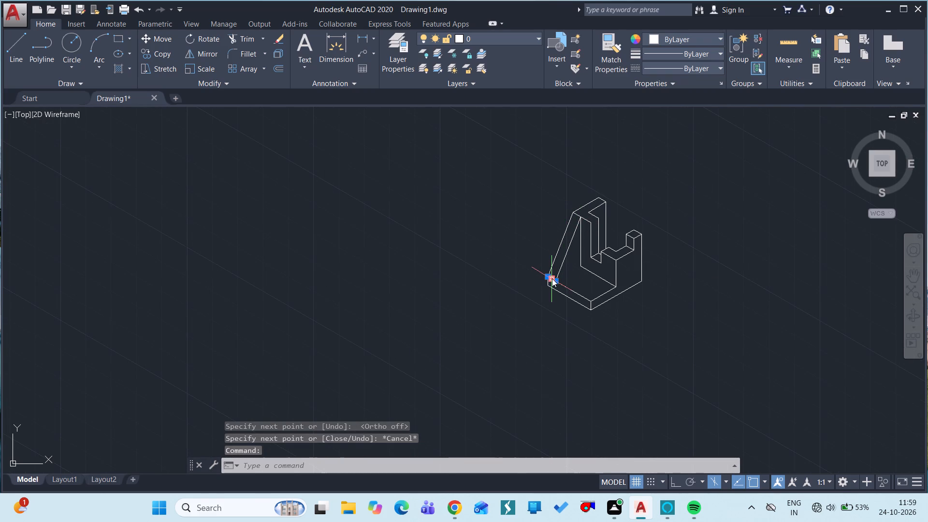
pyautogui.press('space')
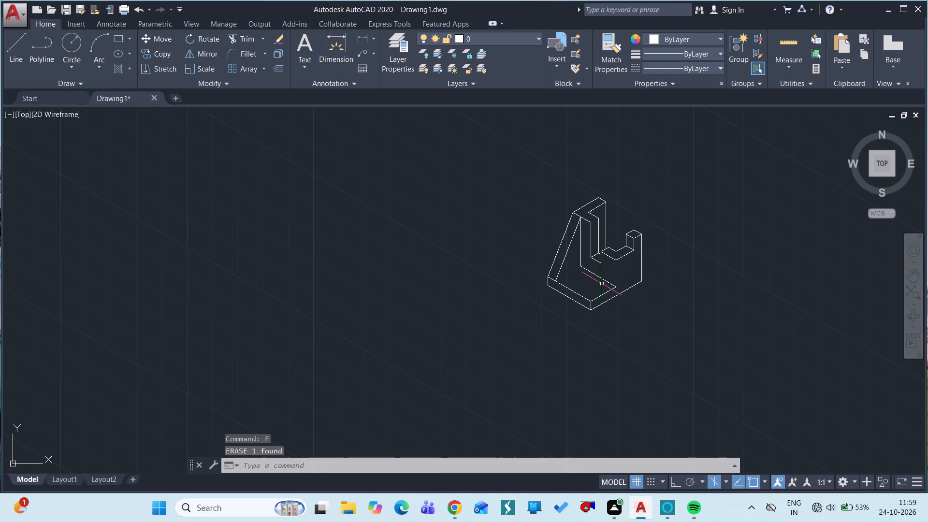
# On the right isoplane with ortho on, draw a 50-long line at 30° from the rib's inner foot to the bottom of the tall support's vertical edge.
pyautogui.write('l')
pyautogui.press('space')
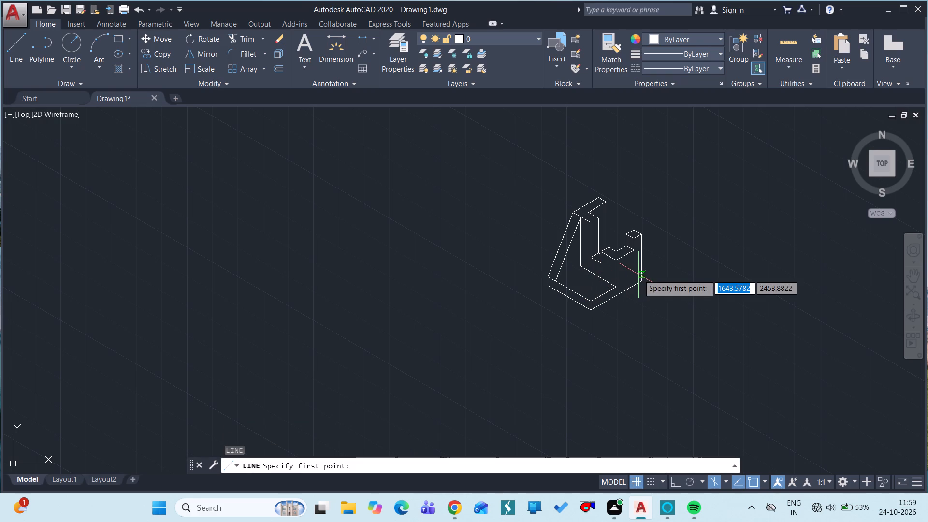
pyautogui.click(670, 478)
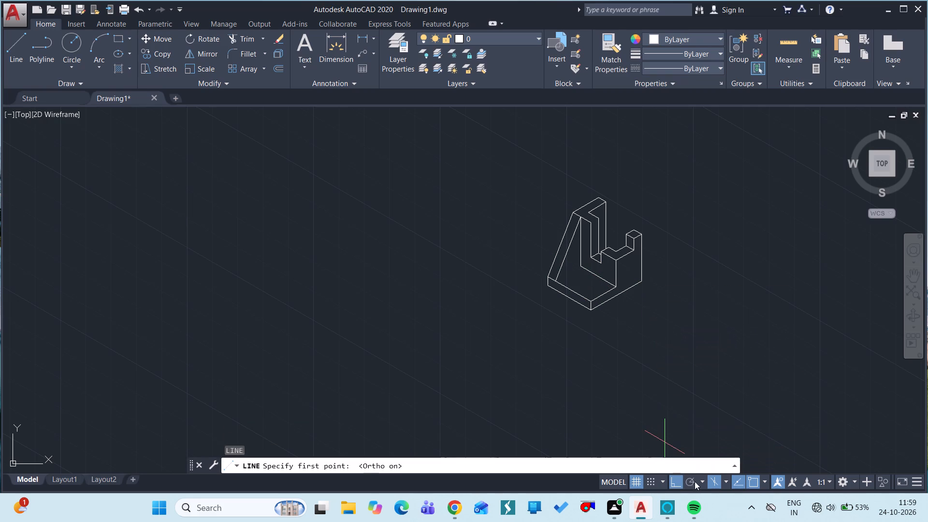
pyautogui.click(728, 480)
pyautogui.click(734, 465)
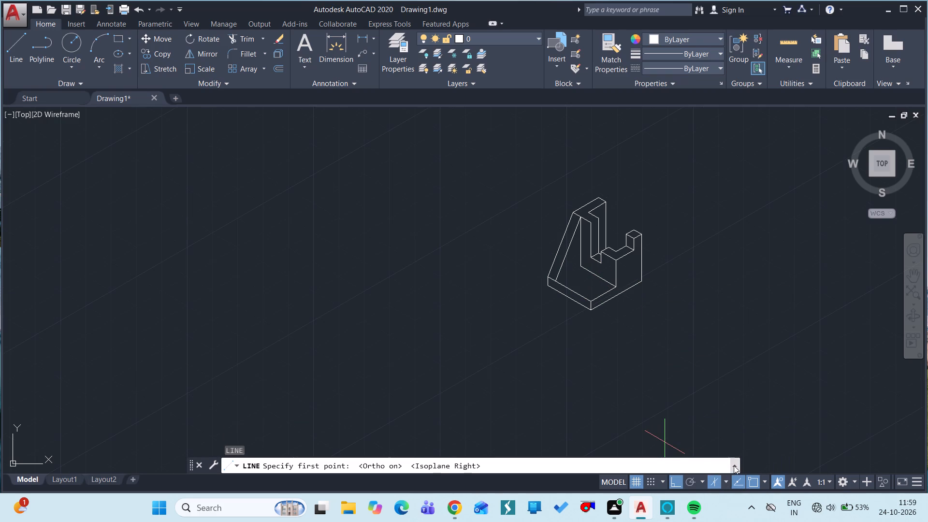
pyautogui.click(556, 279)
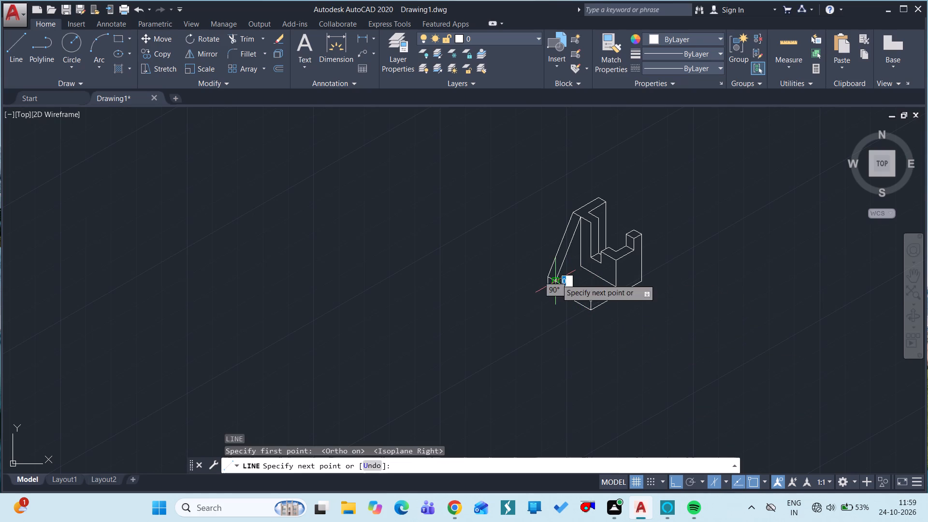
pyautogui.click(581, 268)
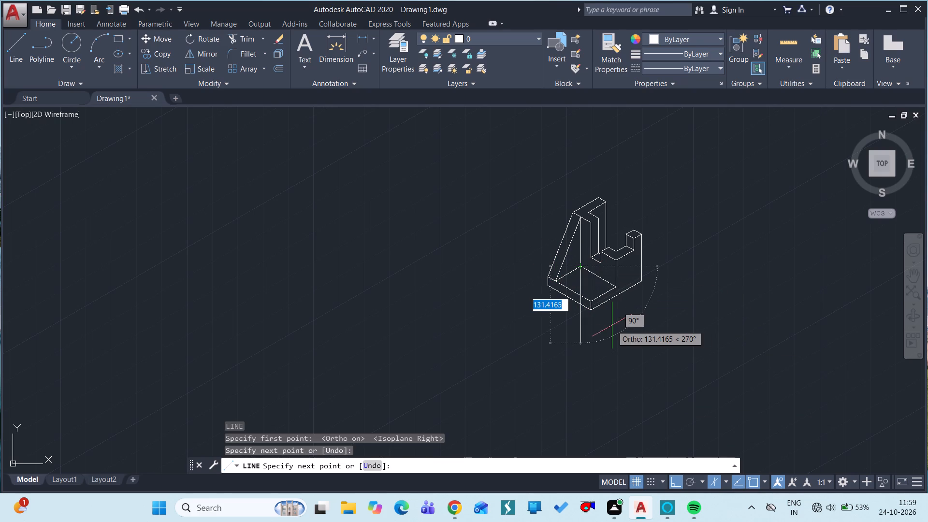
pyautogui.press('Escape')
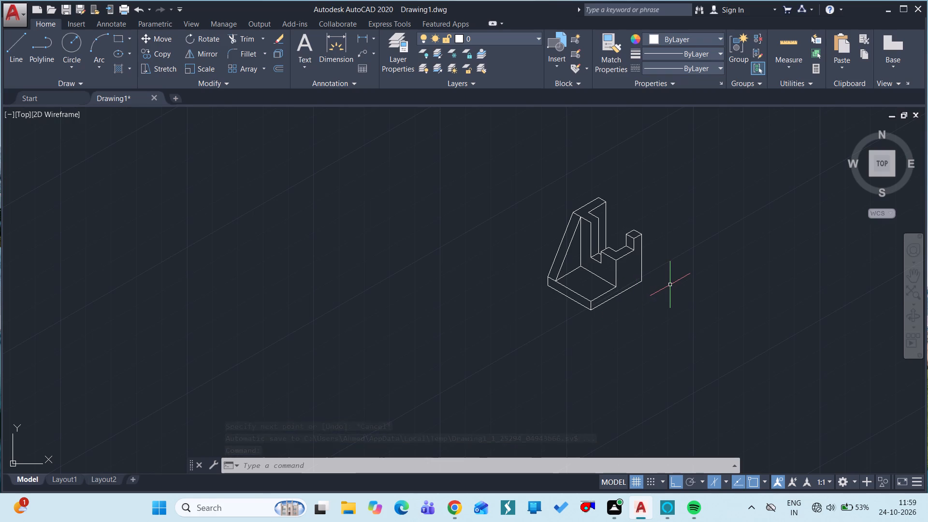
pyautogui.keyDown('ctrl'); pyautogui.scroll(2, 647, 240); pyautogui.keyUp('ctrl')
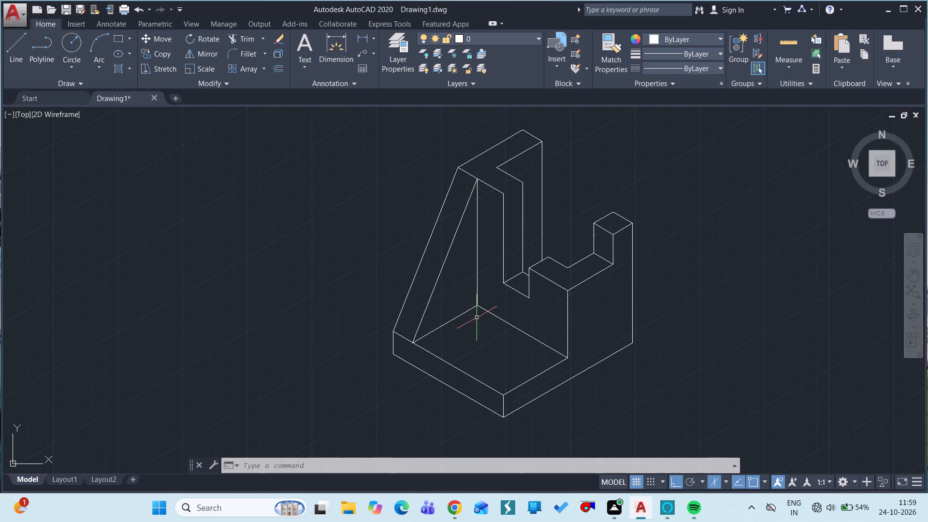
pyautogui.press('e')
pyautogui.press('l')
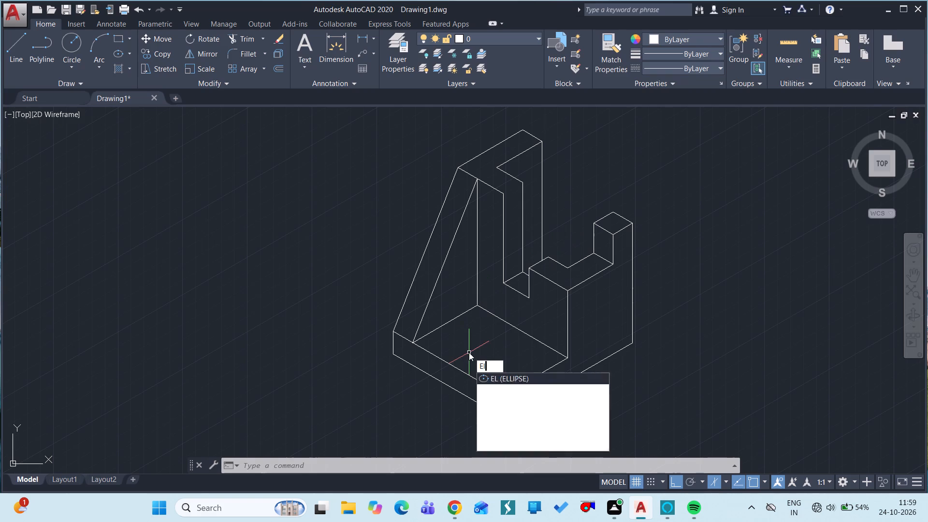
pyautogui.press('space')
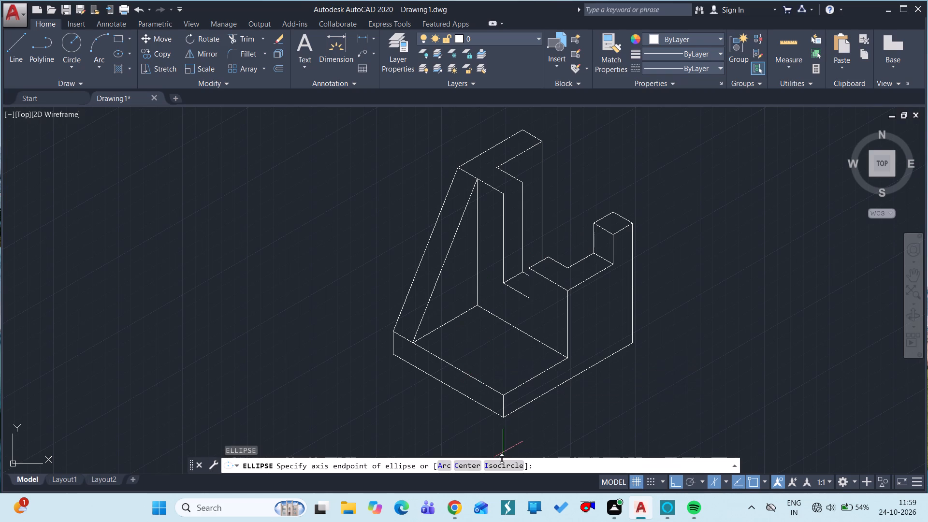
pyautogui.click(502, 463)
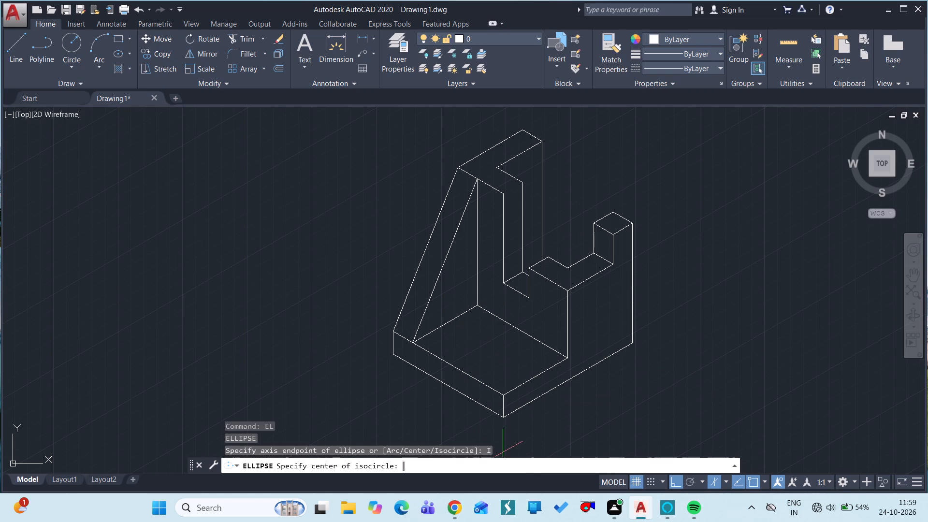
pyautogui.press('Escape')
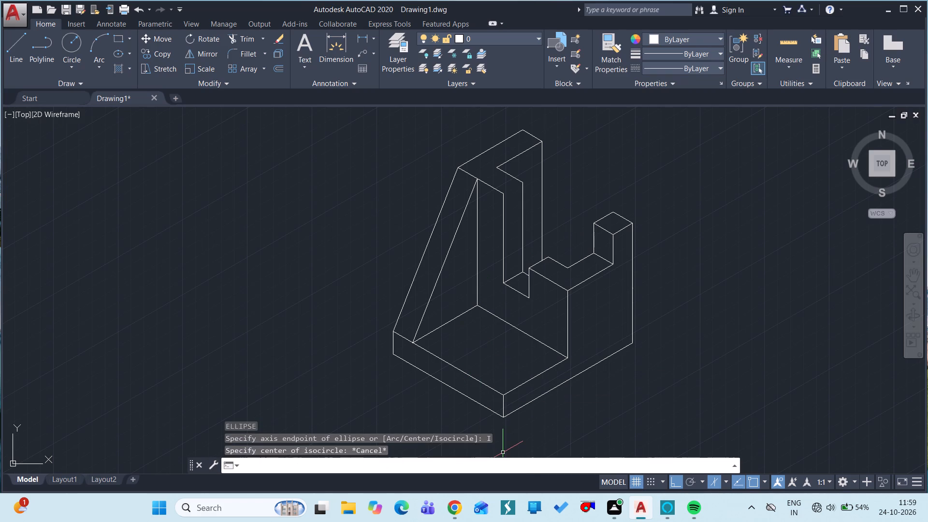
# From the base plate's front top corner, draw locating lines 25 along 30°, and 35 along 150° on the left isoplane.
pyautogui.write('l')
pyautogui.press('space')
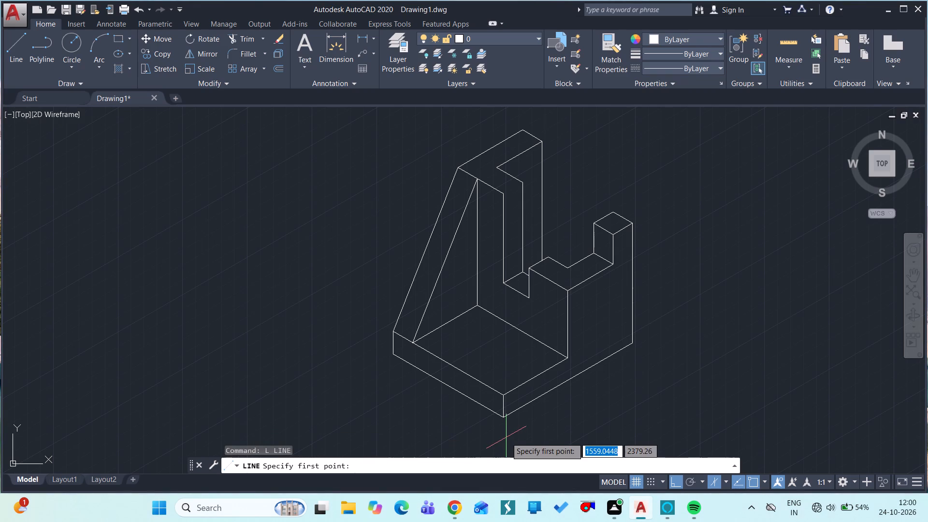
pyautogui.click(503, 393)
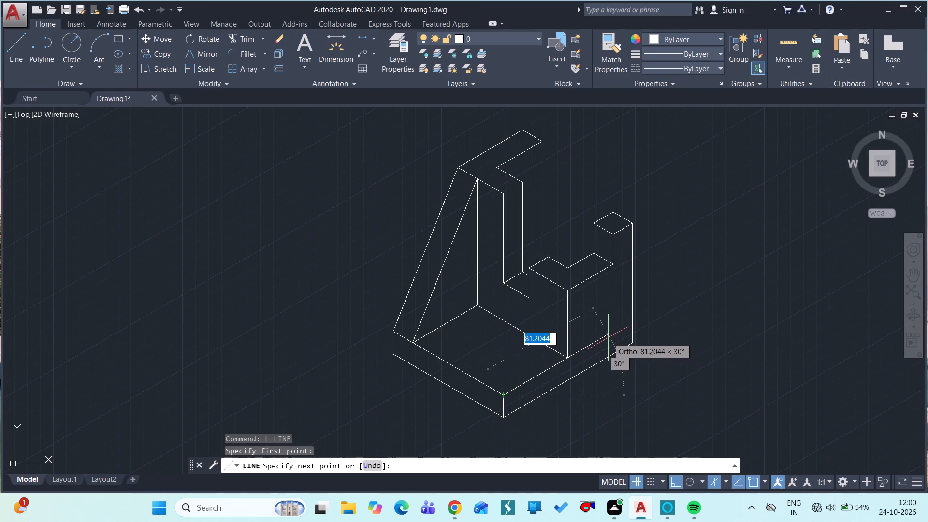
pyautogui.write('25')
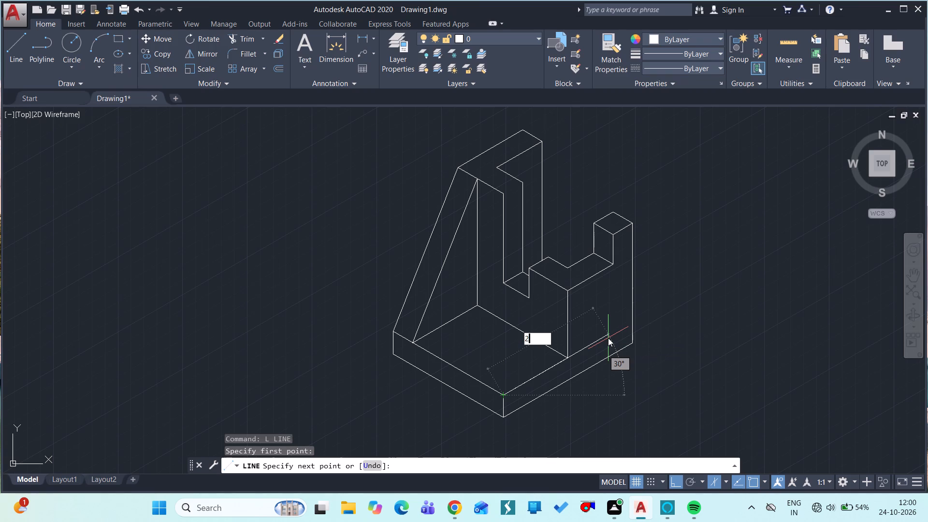
pyautogui.press('space')
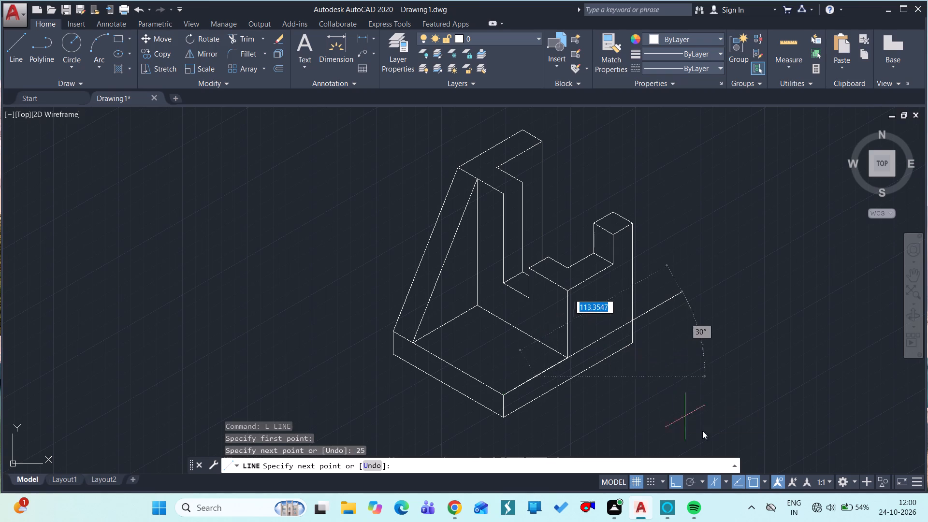
pyautogui.click(723, 479)
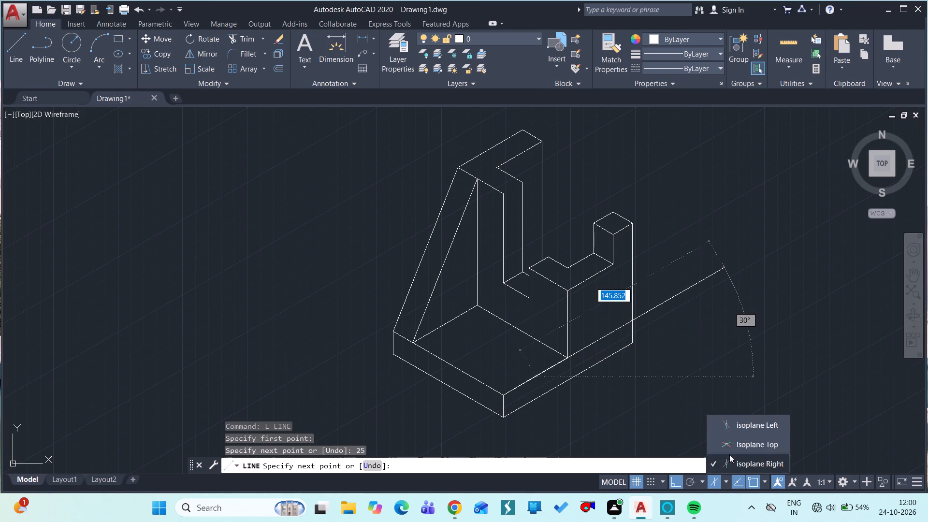
pyautogui.click(735, 430)
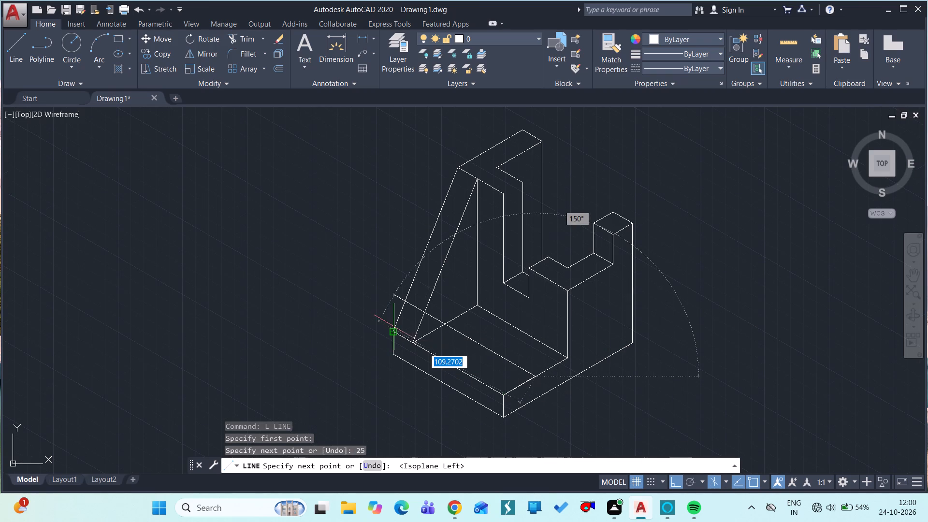
pyautogui.write('35')
pyautogui.press('space')
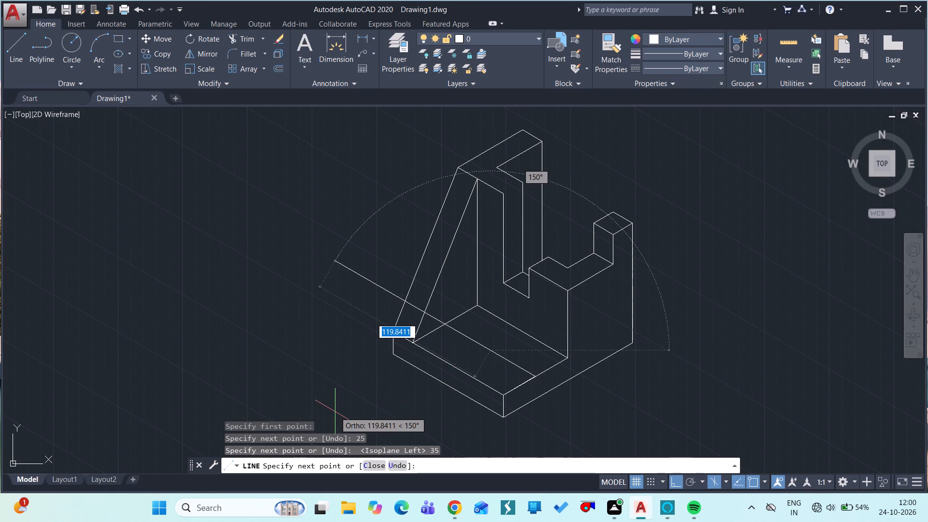
# On the top isoplane, draw an isocircle of diameter 25 centred on the free end of the 35-long locating line.
pyautogui.press('Escape')
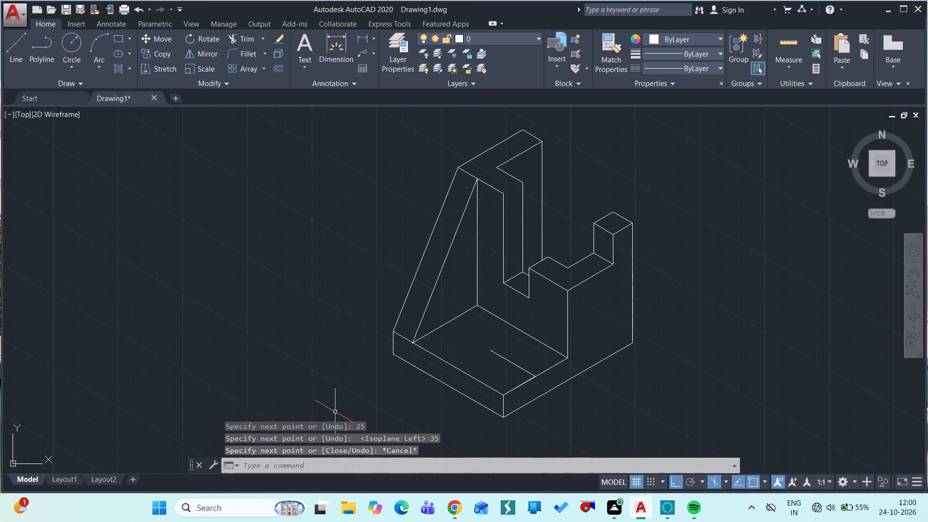
pyautogui.write('el')
pyautogui.press('space')
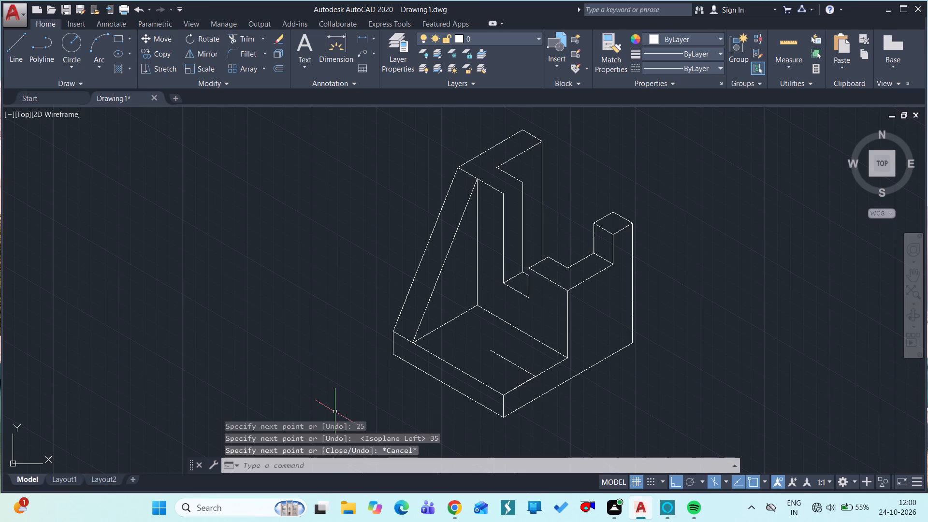
pyautogui.write('i')
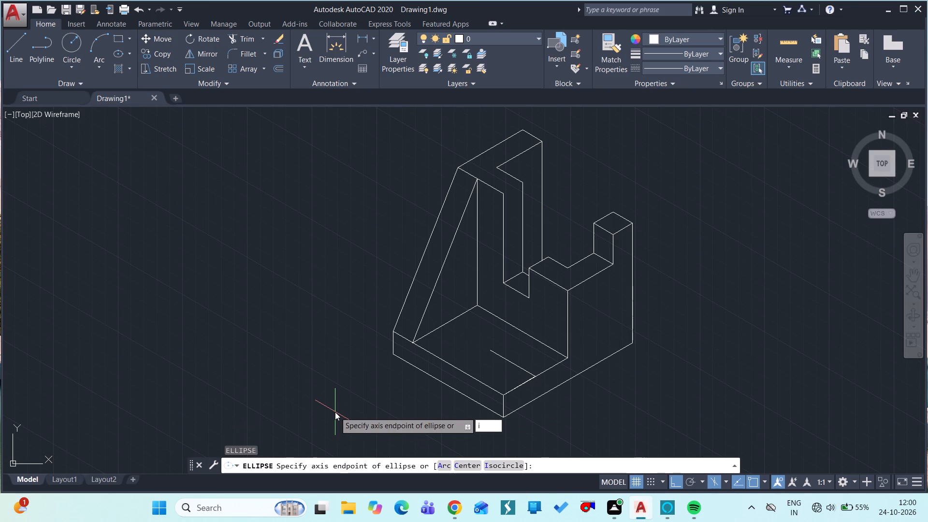
pyautogui.press('space')
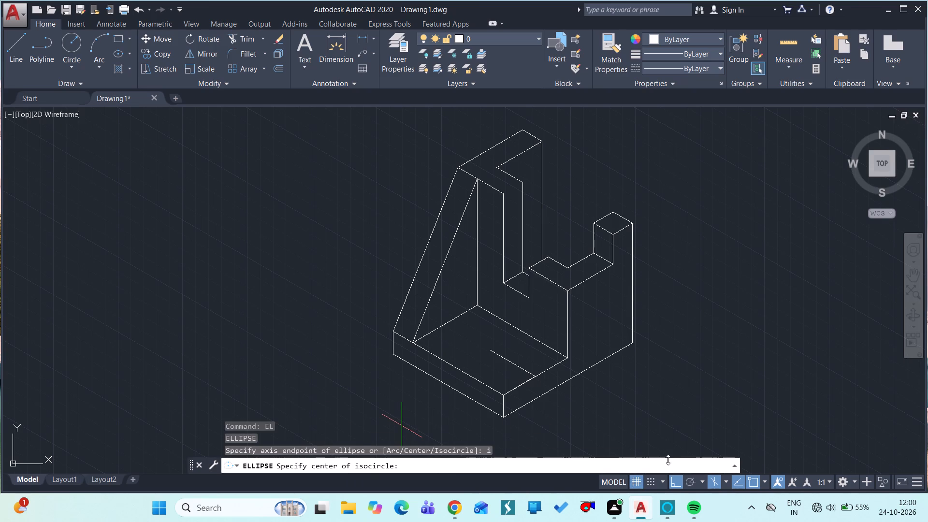
pyautogui.click(726, 483)
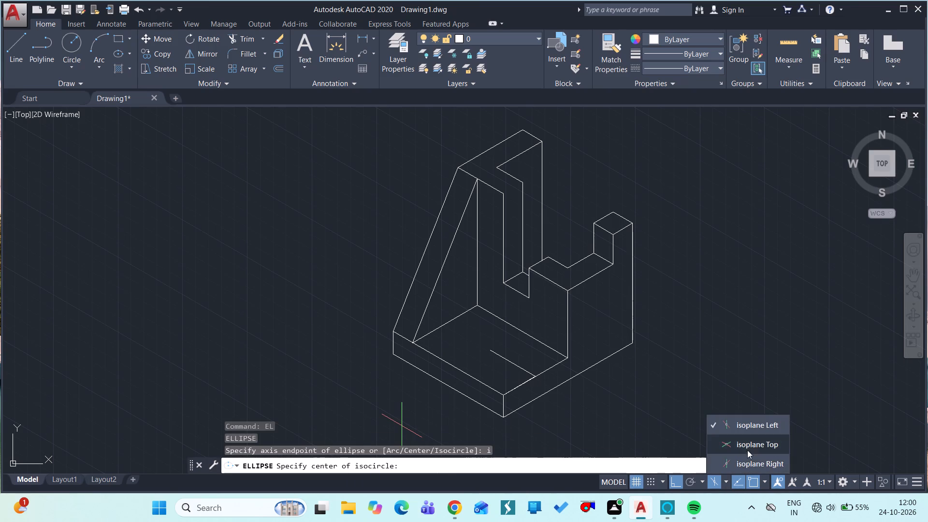
pyautogui.click(752, 447)
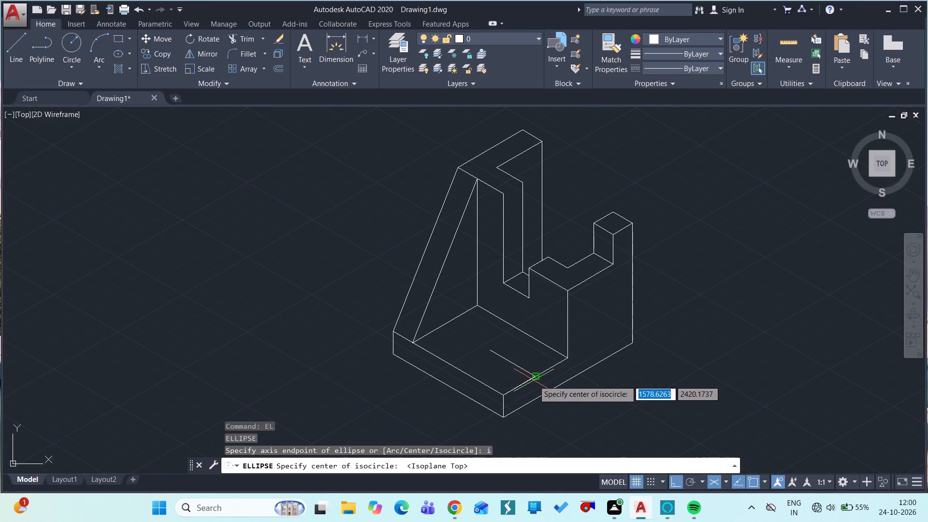
pyautogui.click(493, 350)
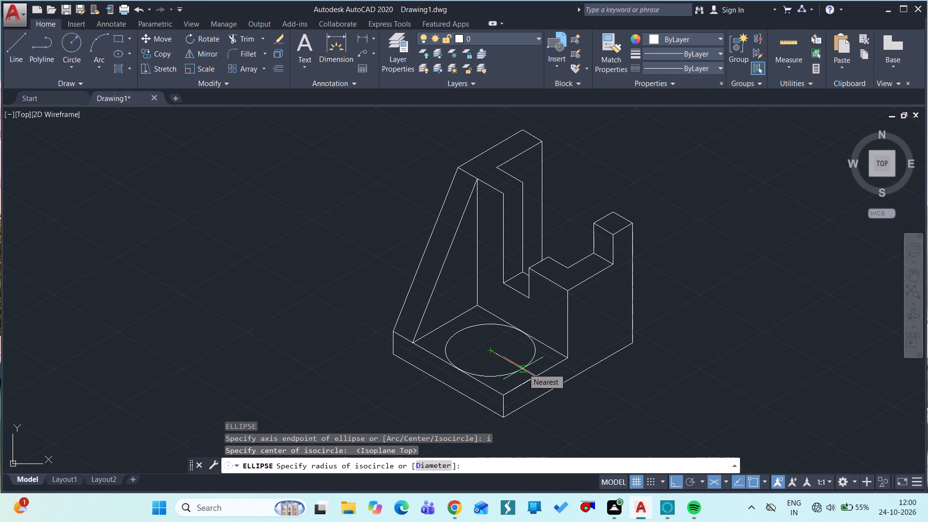
pyautogui.press('d')
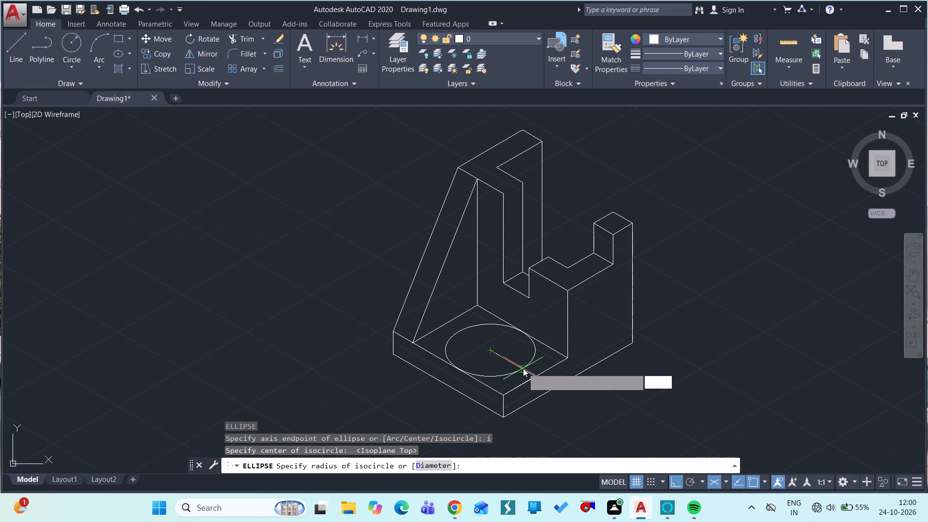
pyautogui.press('space')
pyautogui.write('25')
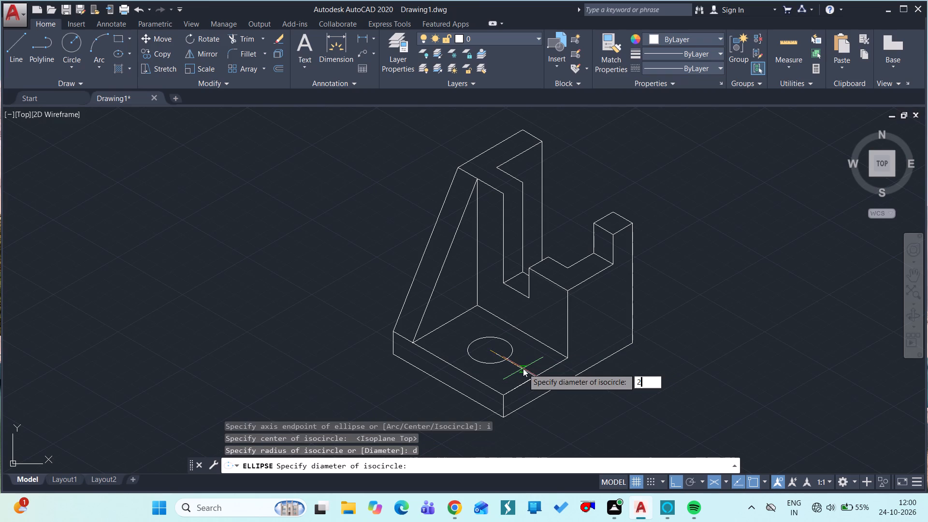
pyautogui.press('space')
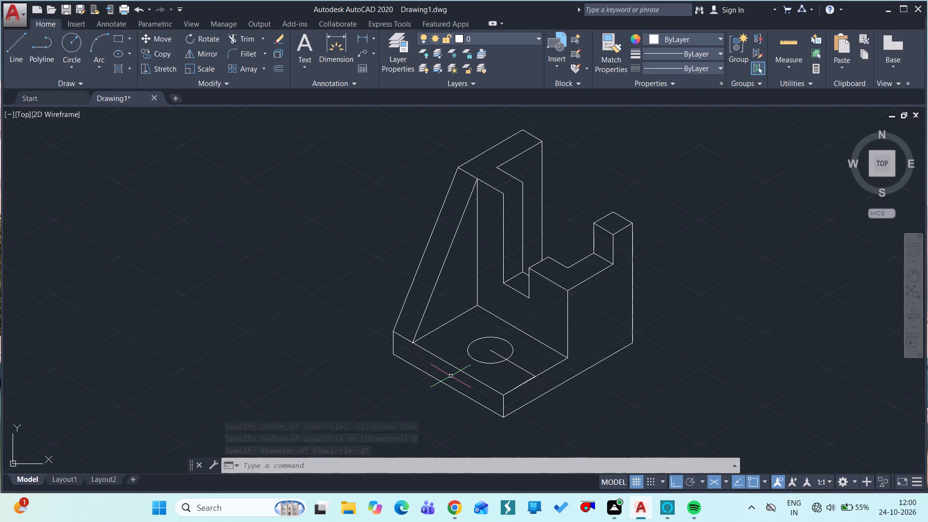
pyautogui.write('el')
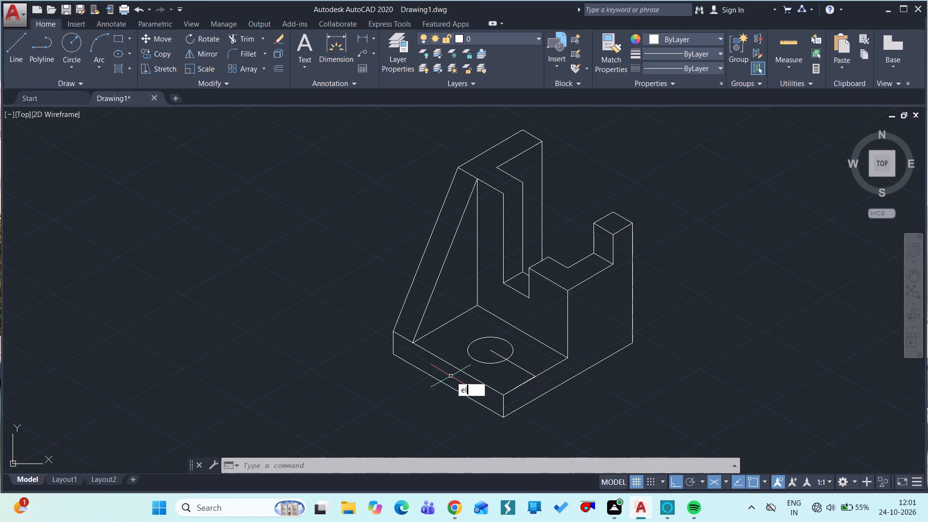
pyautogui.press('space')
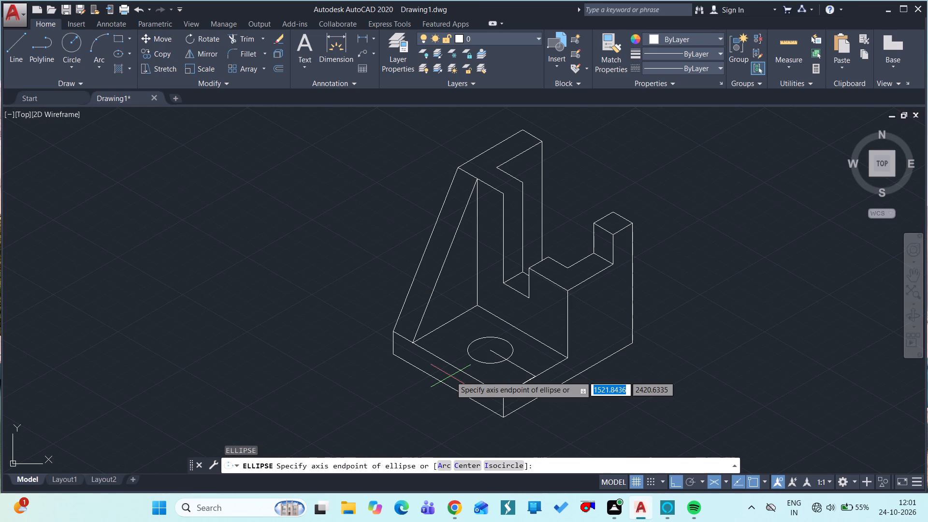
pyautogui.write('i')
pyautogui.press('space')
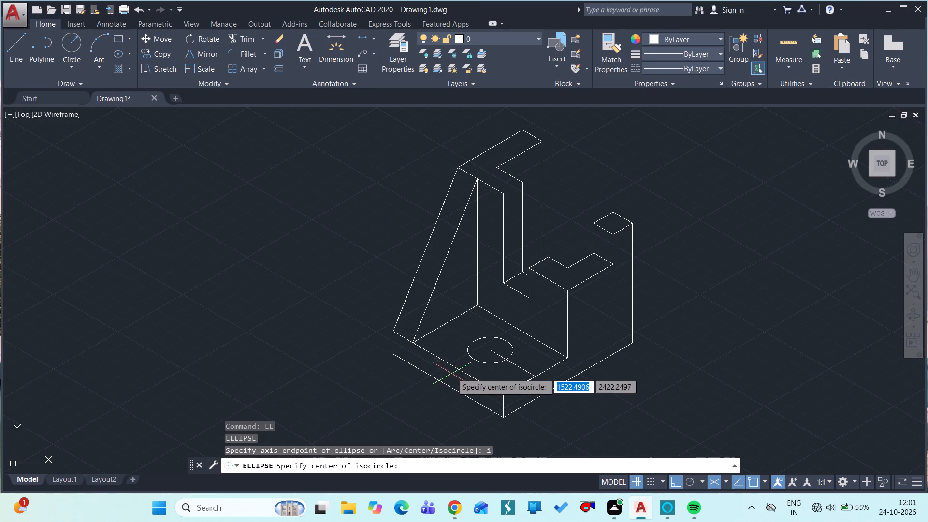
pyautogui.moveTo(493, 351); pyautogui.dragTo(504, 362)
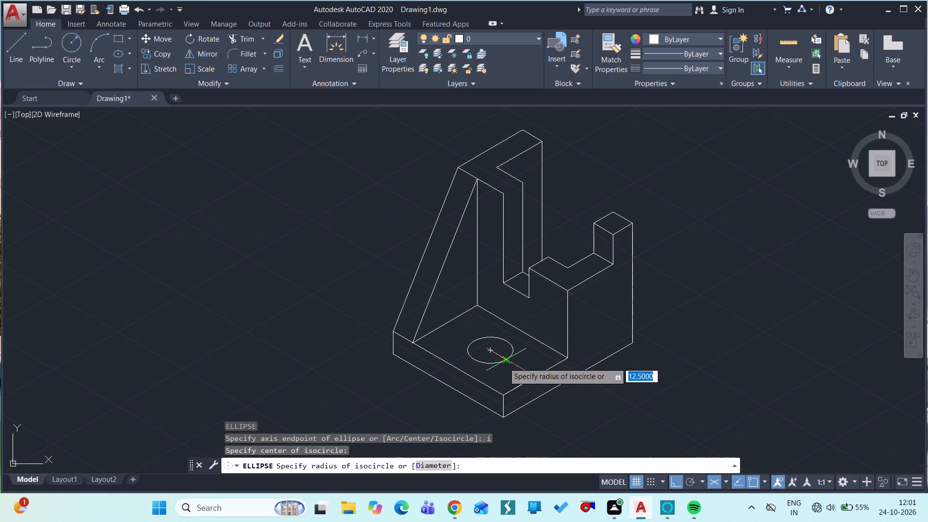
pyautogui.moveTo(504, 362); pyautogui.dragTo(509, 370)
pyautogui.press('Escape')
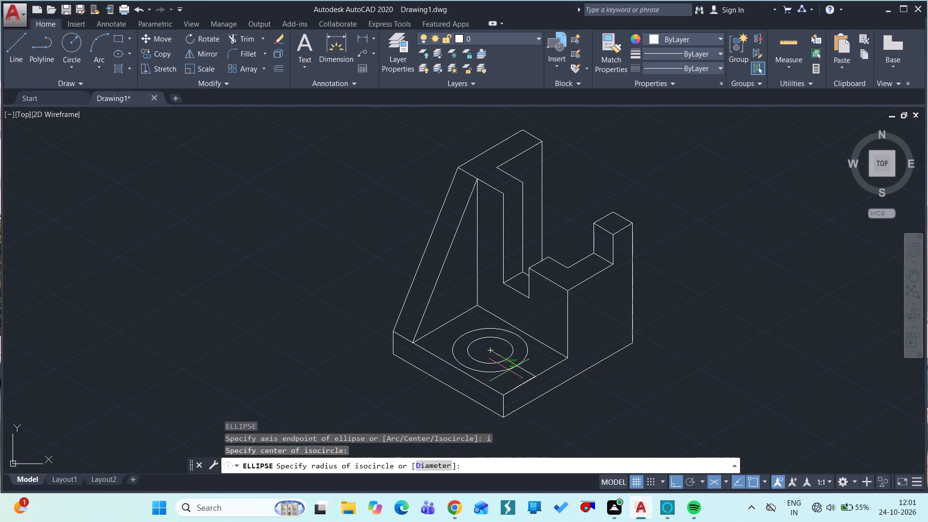
# Copy the hole's isocircle 15 straight down from its centre on the right isoplane.
pyautogui.press('c')
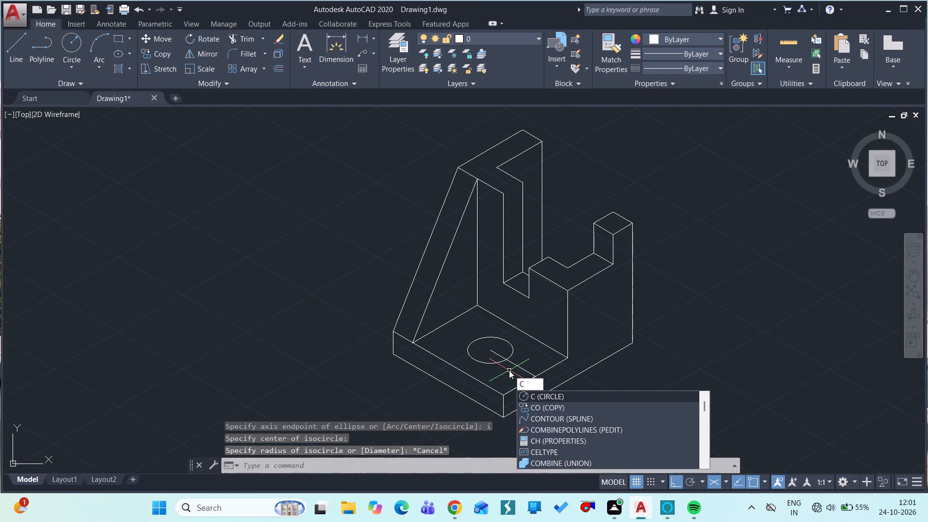
pyautogui.press('o')
pyautogui.press('space')
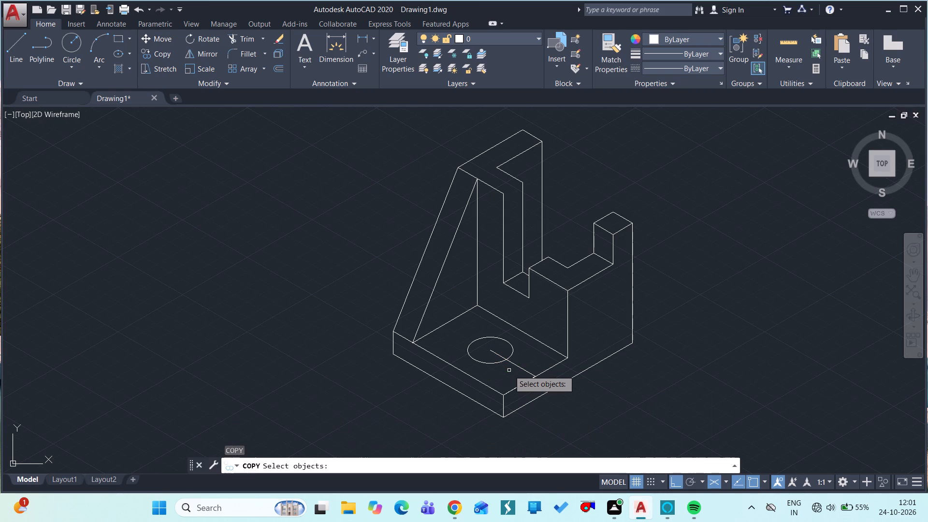
pyautogui.click(499, 362)
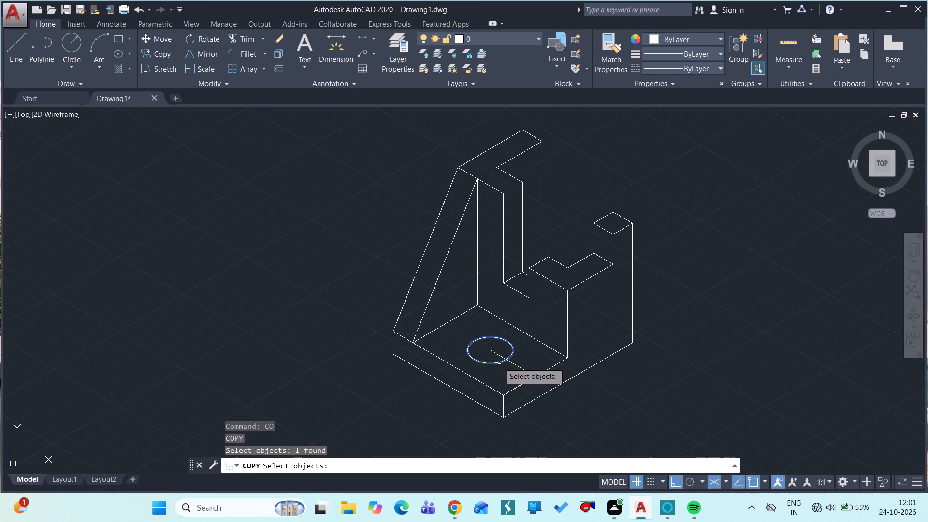
pyautogui.press('space')
pyautogui.click(491, 353)
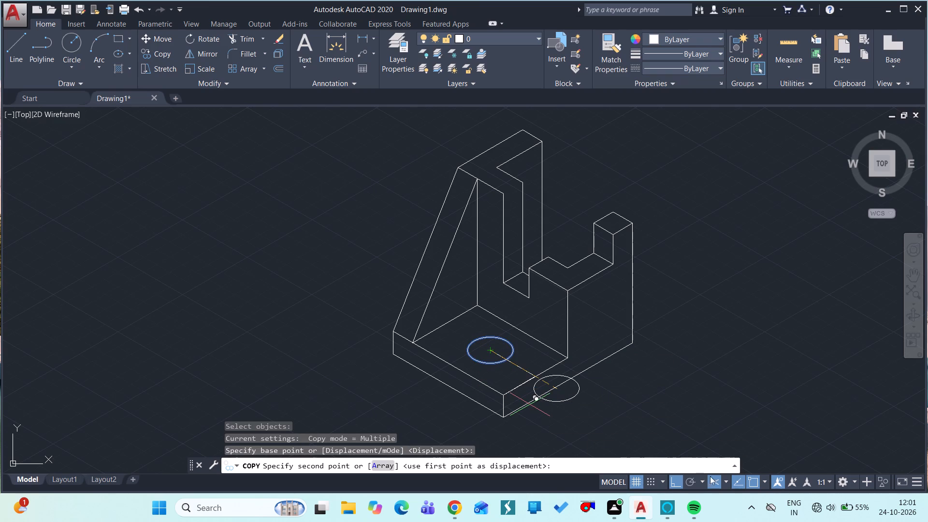
pyautogui.click(724, 483)
pyautogui.click(739, 461)
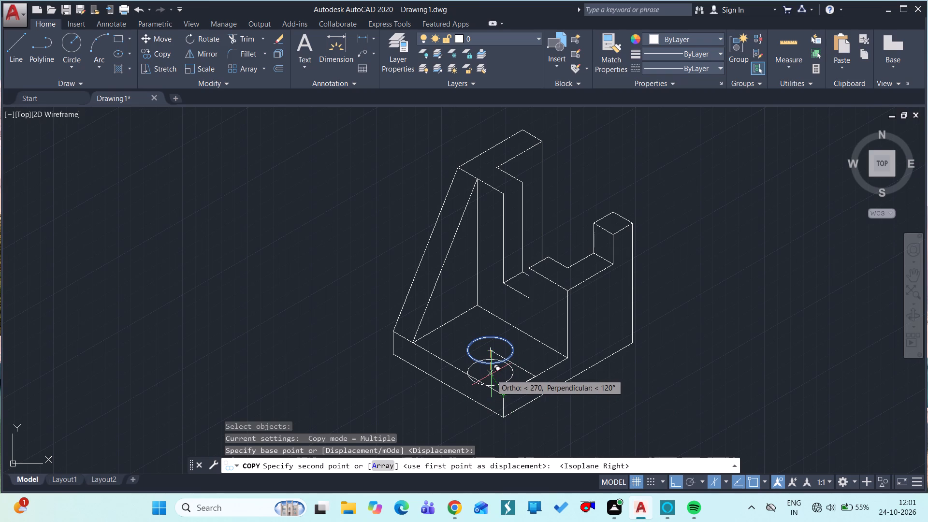
pyautogui.write('15')
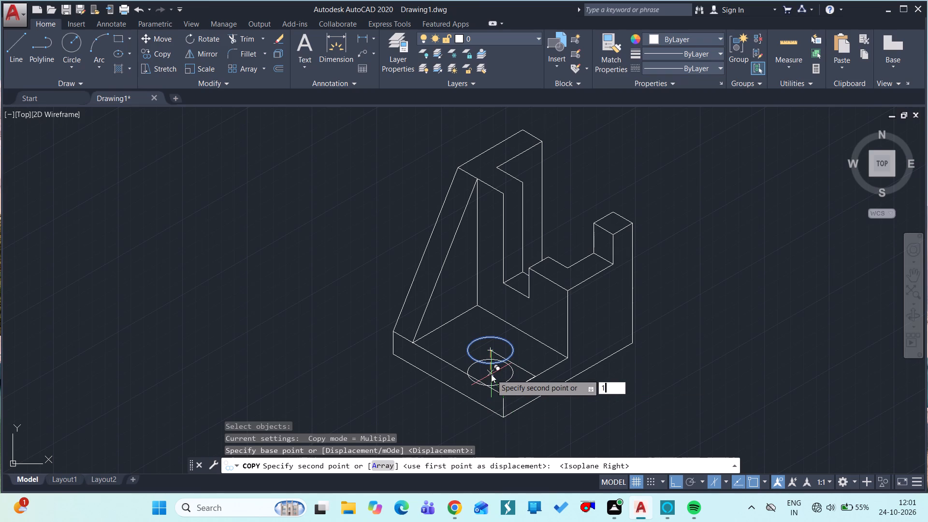
pyautogui.press('space')
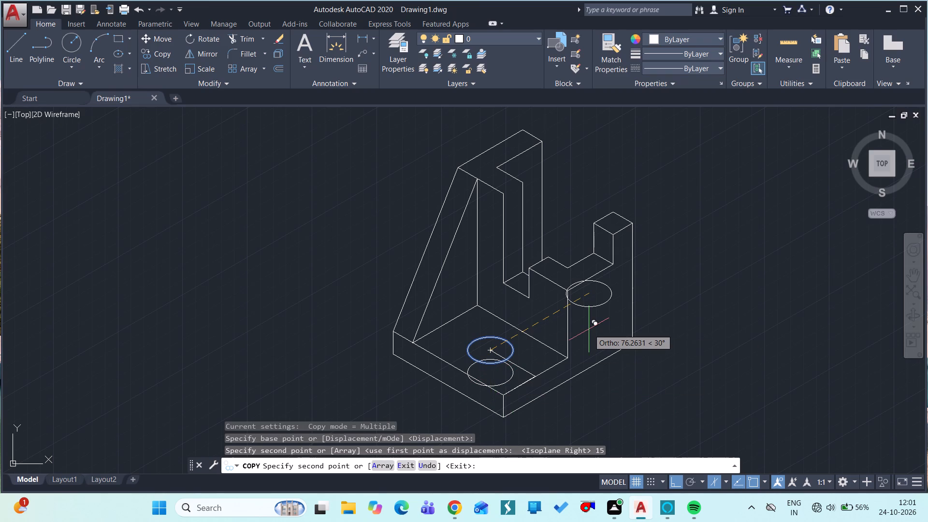
pyautogui.press('Escape')
# Trim the copied isocircle so only its arc inside the upper hole outline is left.
pyautogui.write('tr')
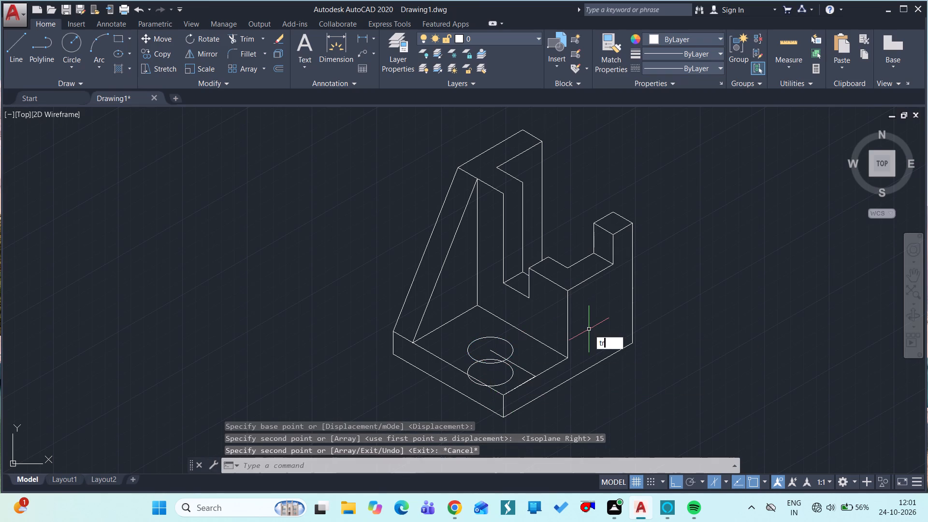
pyautogui.press('space')
pyautogui.press('space')
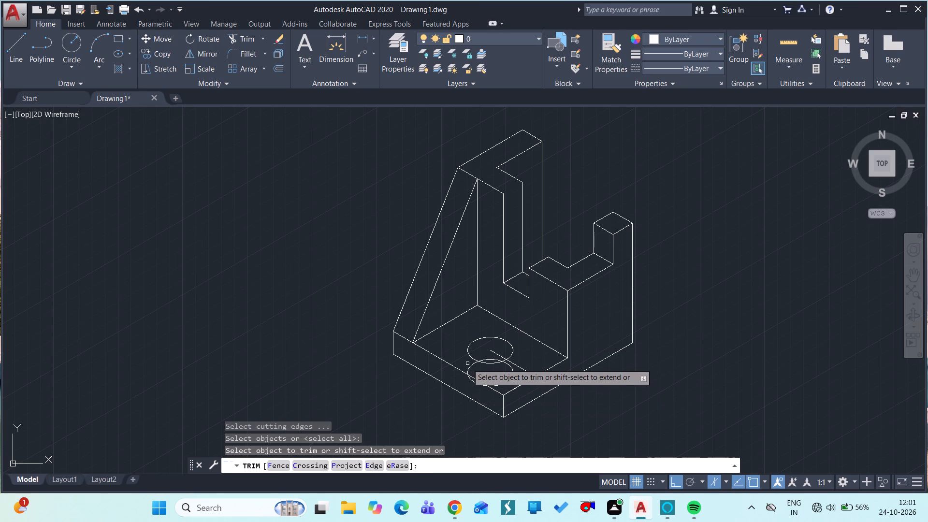
pyautogui.moveTo(468, 370); pyautogui.dragTo(472, 379)
pyautogui.moveTo(472, 379); pyautogui.dragTo(506, 380)
pyautogui.click(506, 380)
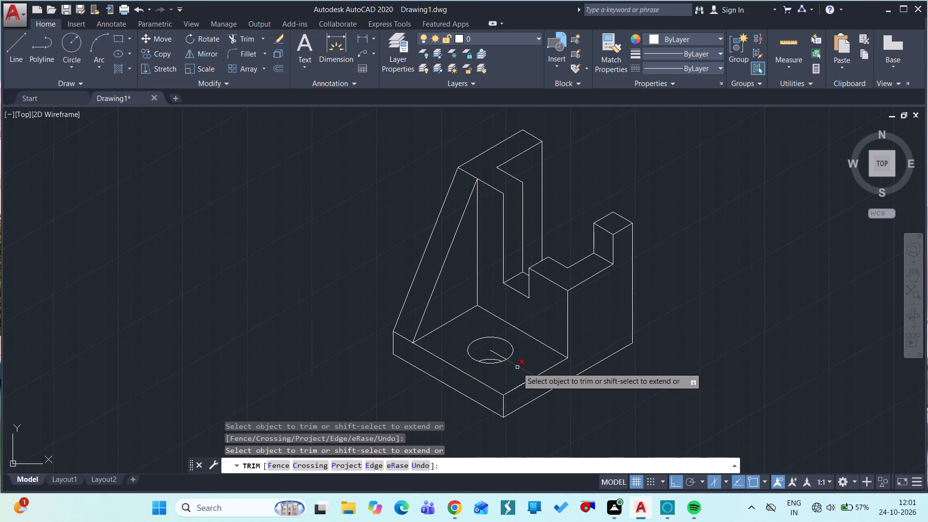
pyautogui.press('Escape')
# Erase the two locating lines running from the base plate's front top corner to the hole centre.
pyautogui.click(517, 367)
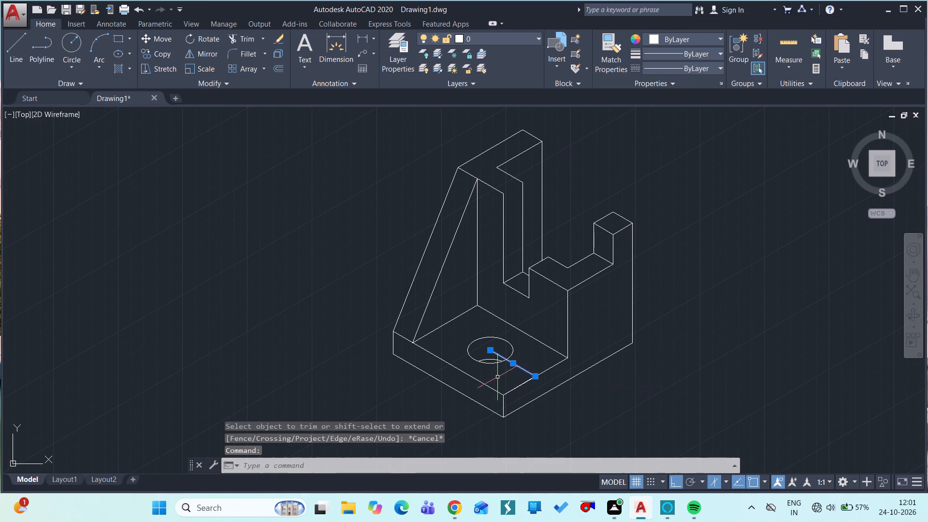
pyautogui.click(515, 387)
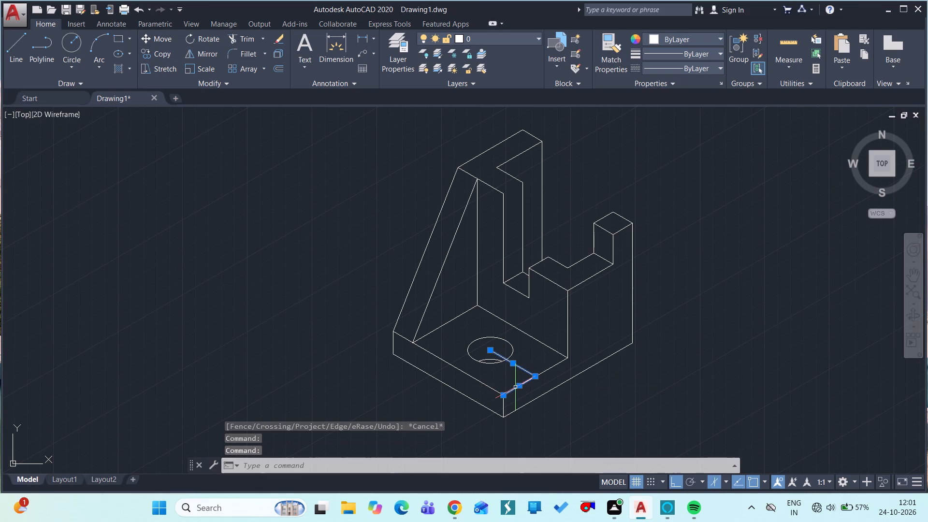
pyautogui.write('e')
pyautogui.press('space')
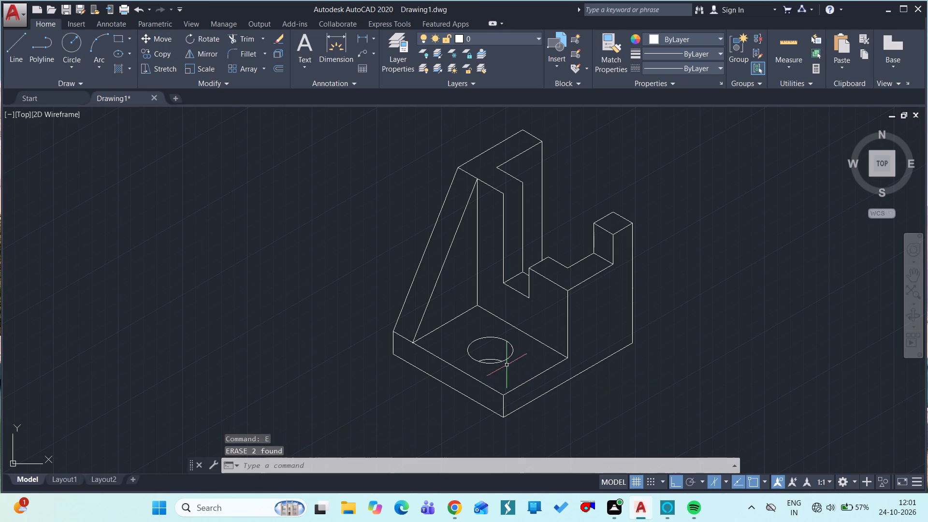
# Add an aligned dimension to the short support's outer vertical edge, placed about 22 outside the edge.
pyautogui.keyDown('ctrl'); pyautogui.scroll(2, 488, 349); pyautogui.keyUp('ctrl')
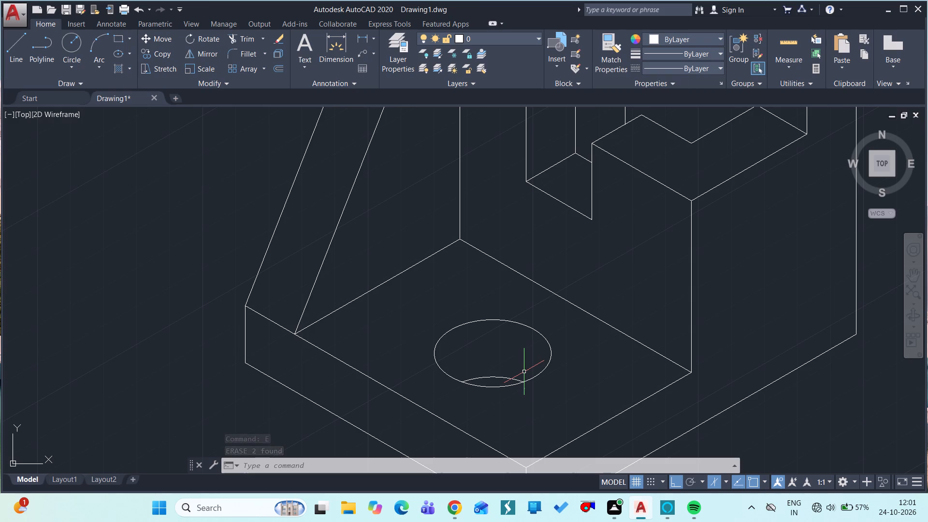
pyautogui.keyDown('ctrl'); pyautogui.scroll(-3, 524, 372); pyautogui.keyUp('ctrl')
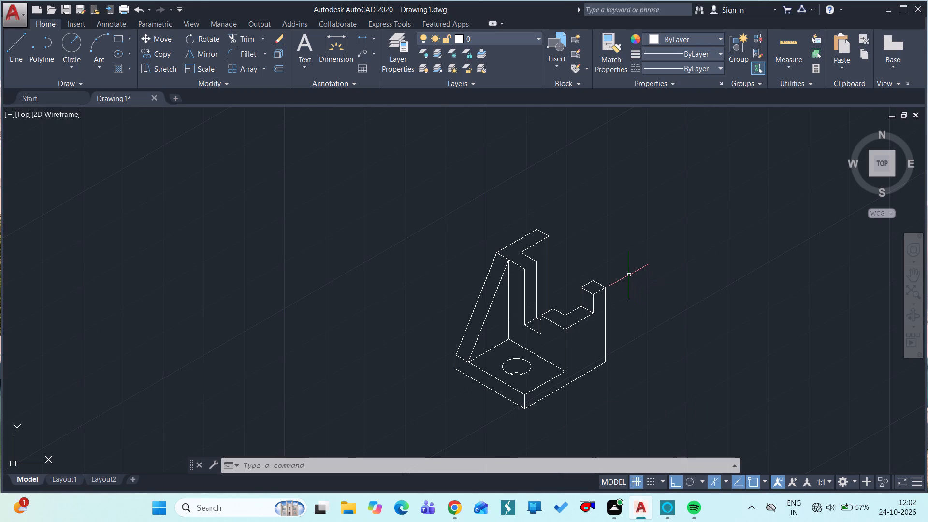
pyautogui.write('dim')
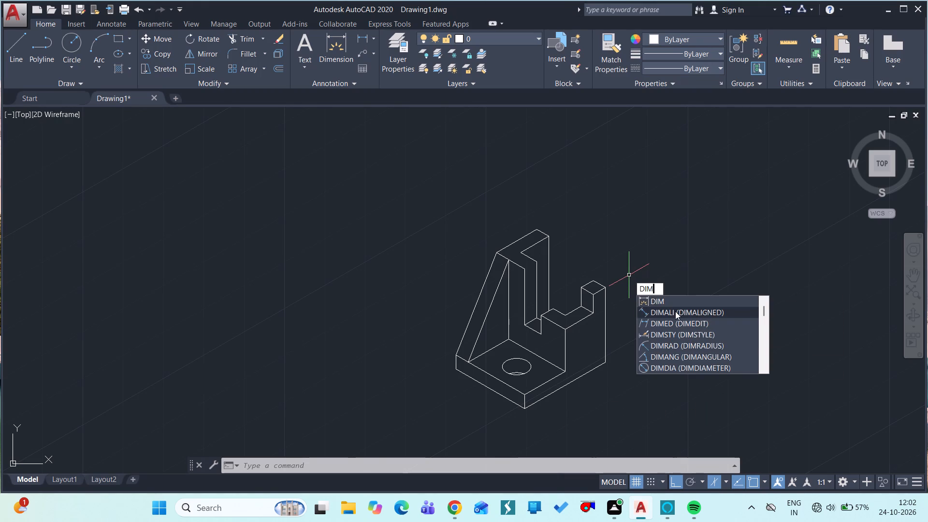
pyautogui.click(675, 311)
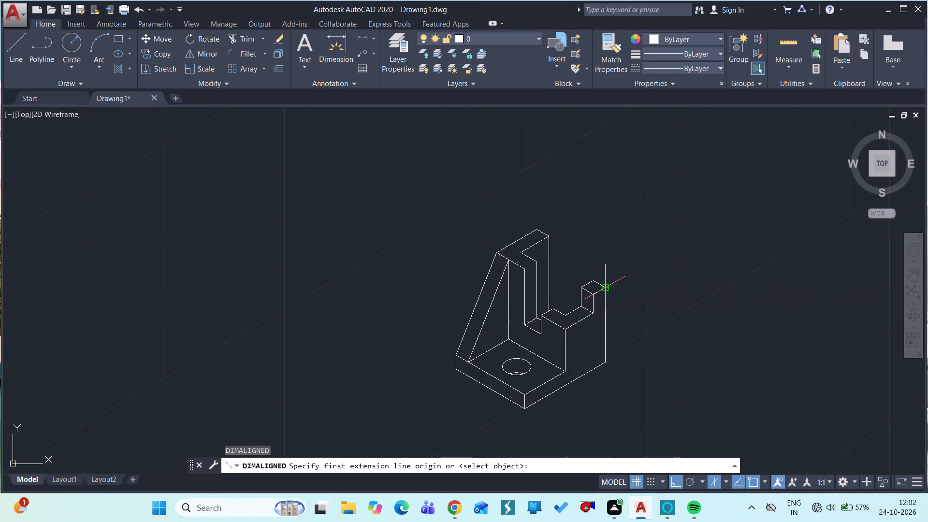
pyautogui.moveTo(604, 287); pyautogui.dragTo(604, 363)
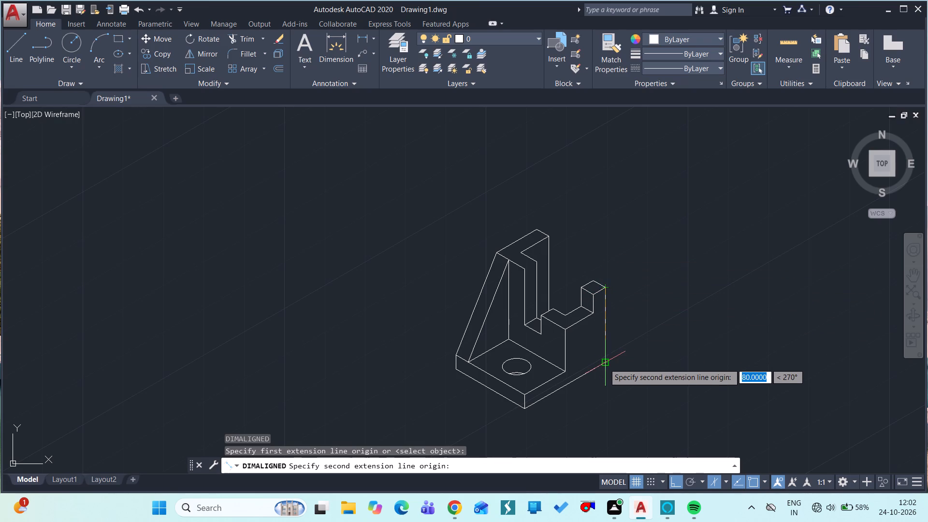
pyautogui.moveTo(604, 363); pyautogui.dragTo(605, 363)
pyautogui.moveTo(605, 363); pyautogui.dragTo(625, 362)
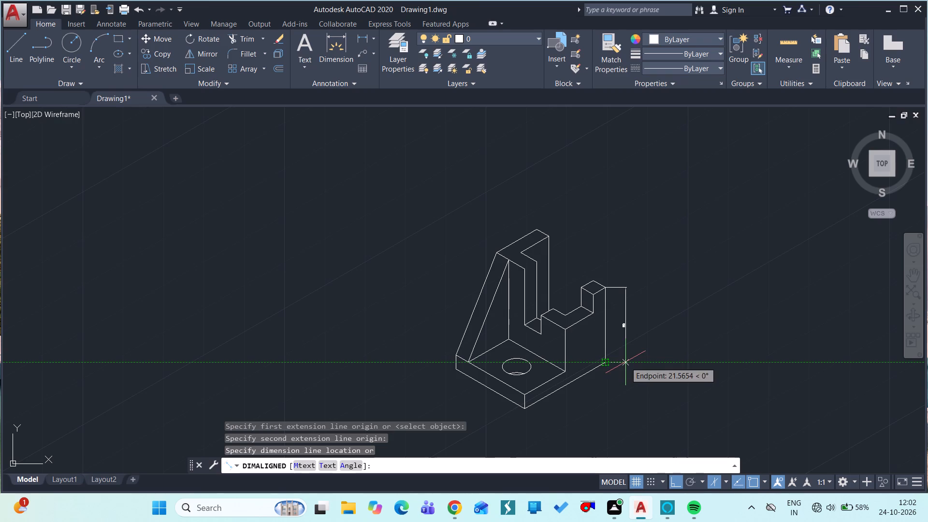
pyautogui.click(625, 362)
# Add an aligned dimension to the back edge of the short support's top face, running to its outer corner, placed just above the edge.
pyautogui.press('space')
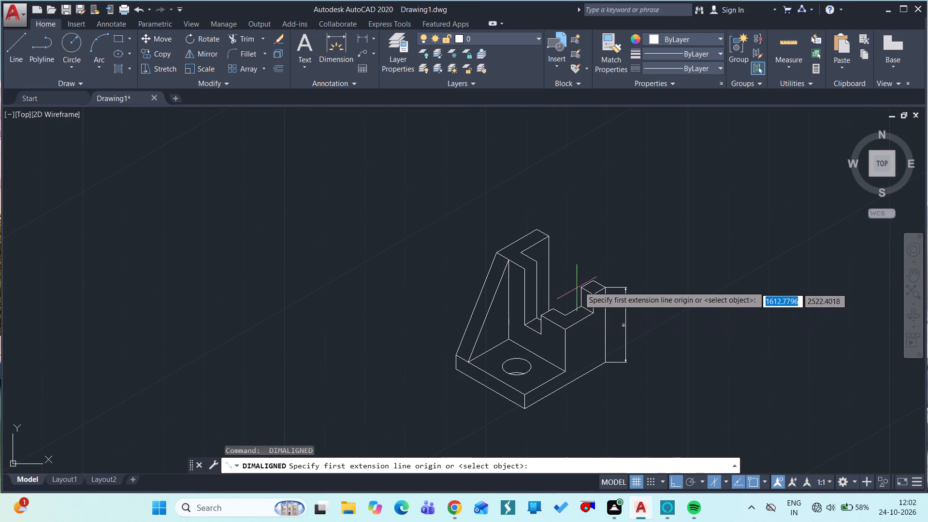
pyautogui.moveTo(593, 282); pyautogui.dragTo(604, 290)
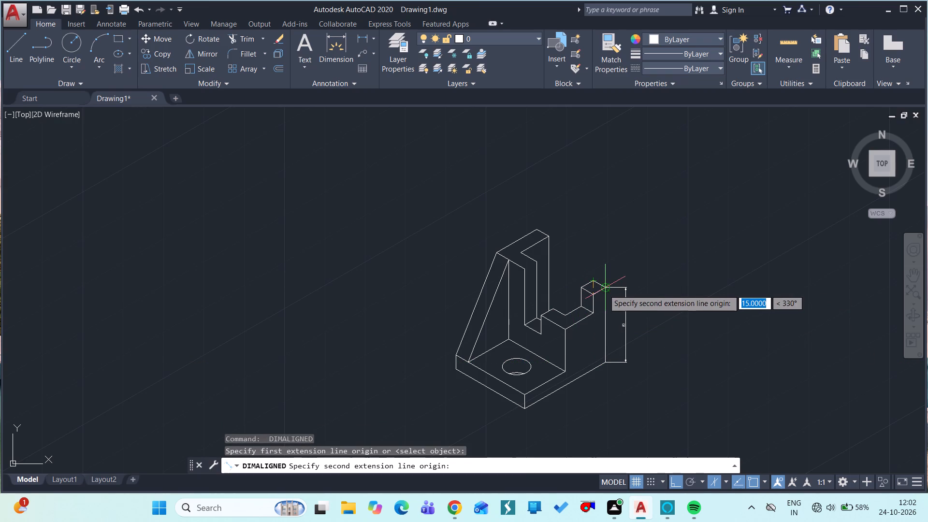
pyautogui.moveTo(604, 290); pyautogui.dragTo(605, 289)
pyautogui.moveTo(605, 289); pyautogui.dragTo(614, 275)
pyautogui.moveTo(614, 275); pyautogui.dragTo(606, 277)
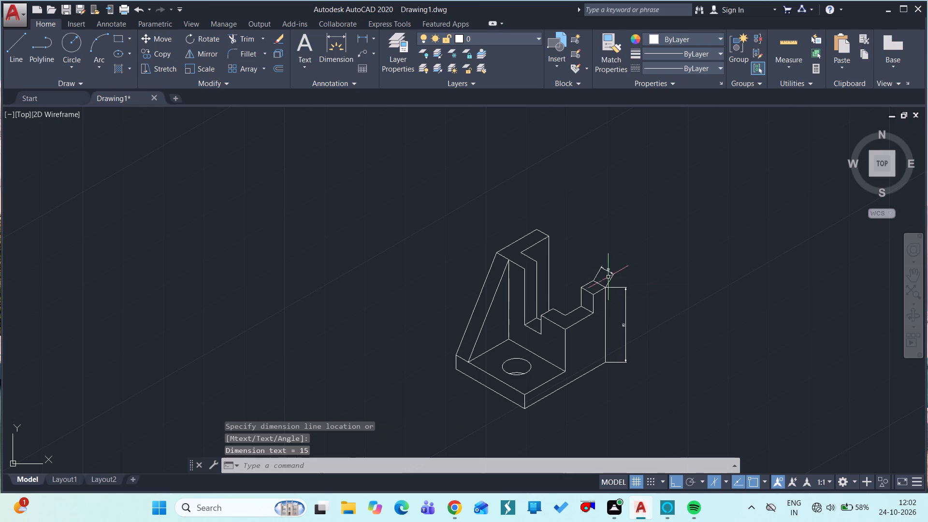
pyautogui.moveTo(606, 277); pyautogui.dragTo(582, 287)
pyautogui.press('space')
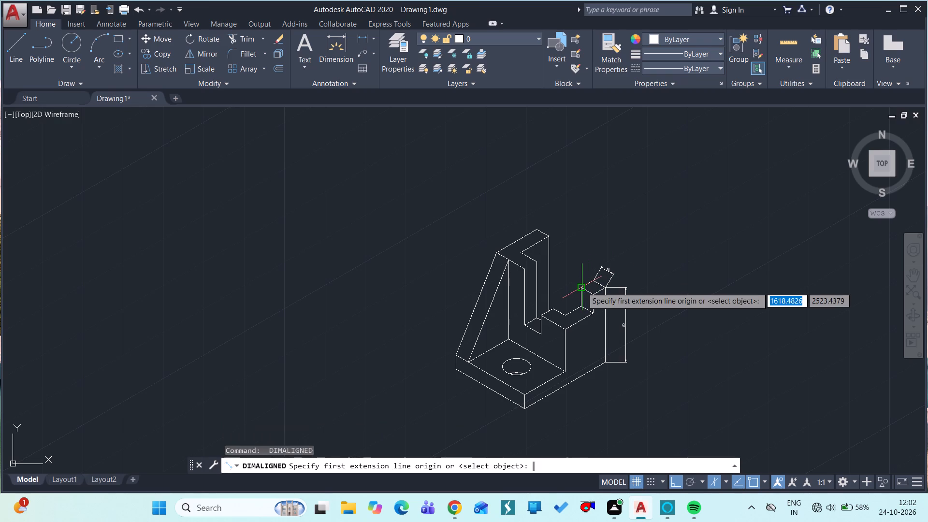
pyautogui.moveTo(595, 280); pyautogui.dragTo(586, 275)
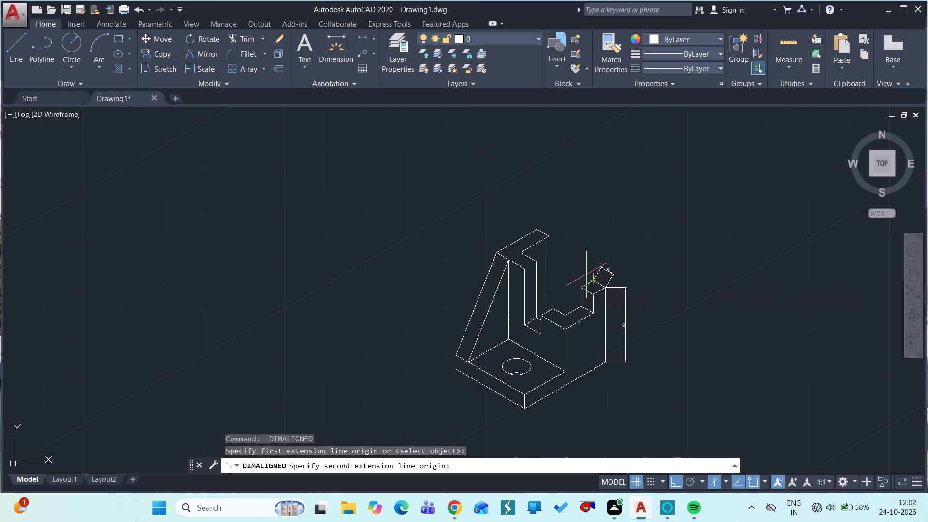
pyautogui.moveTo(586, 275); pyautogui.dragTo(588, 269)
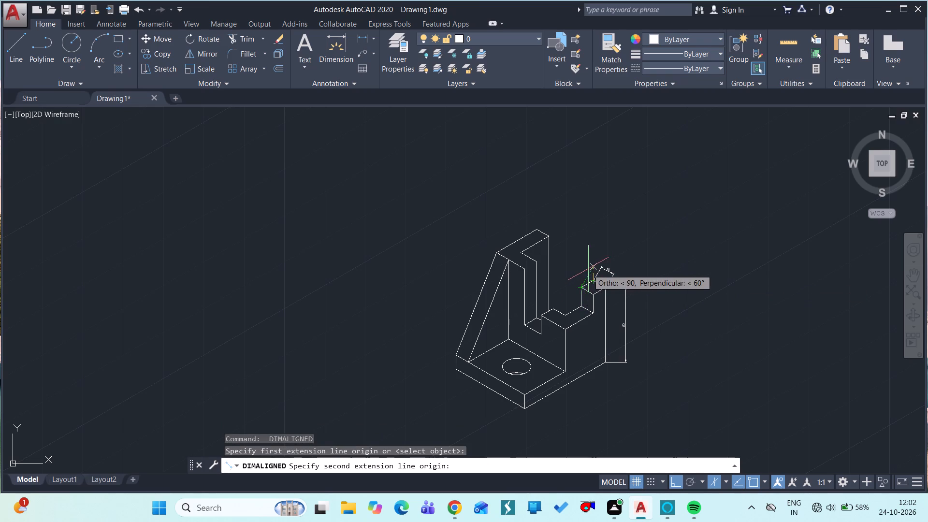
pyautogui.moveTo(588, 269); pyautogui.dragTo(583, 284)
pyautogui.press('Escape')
# Add an aligned dimension to the short support's inner top edge, from the notch-side corner to the rear corner, placed above the edge.
pyautogui.press('space')
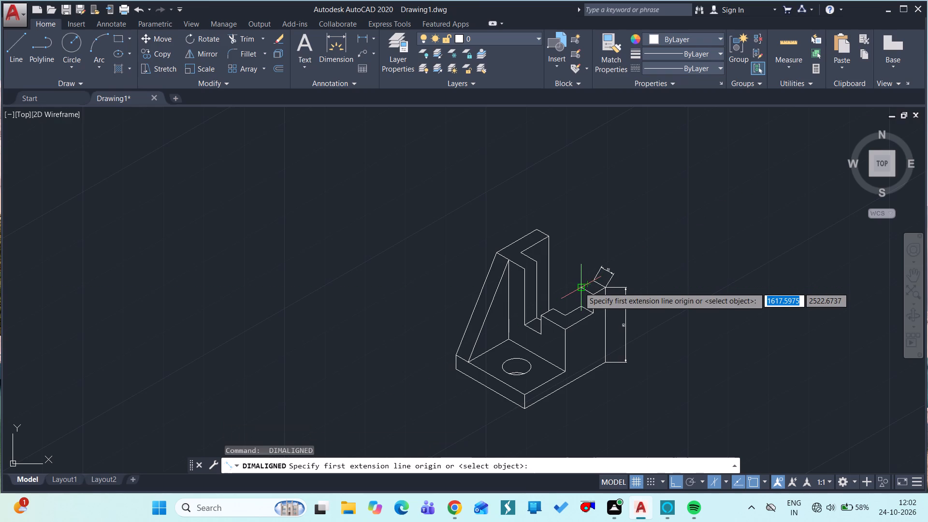
pyautogui.moveTo(579, 287); pyautogui.dragTo(591, 281)
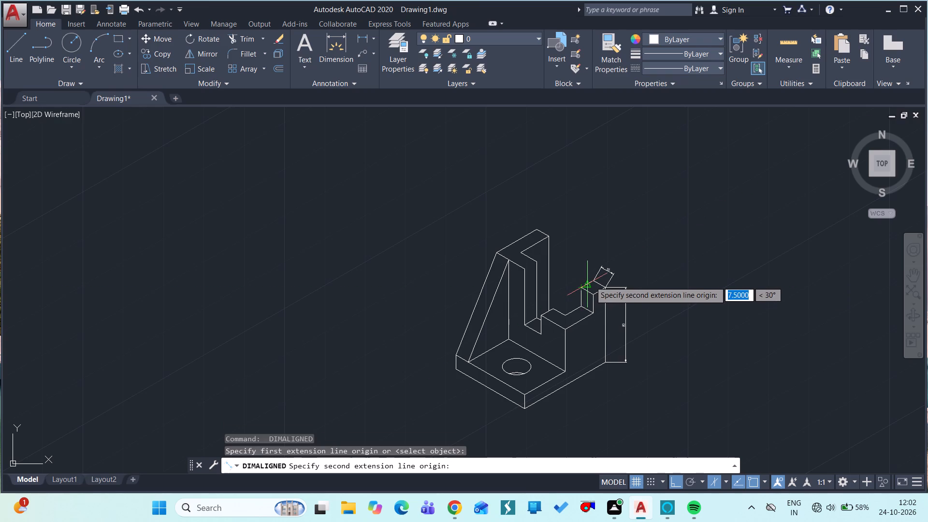
pyautogui.moveTo(591, 281); pyautogui.dragTo(594, 279)
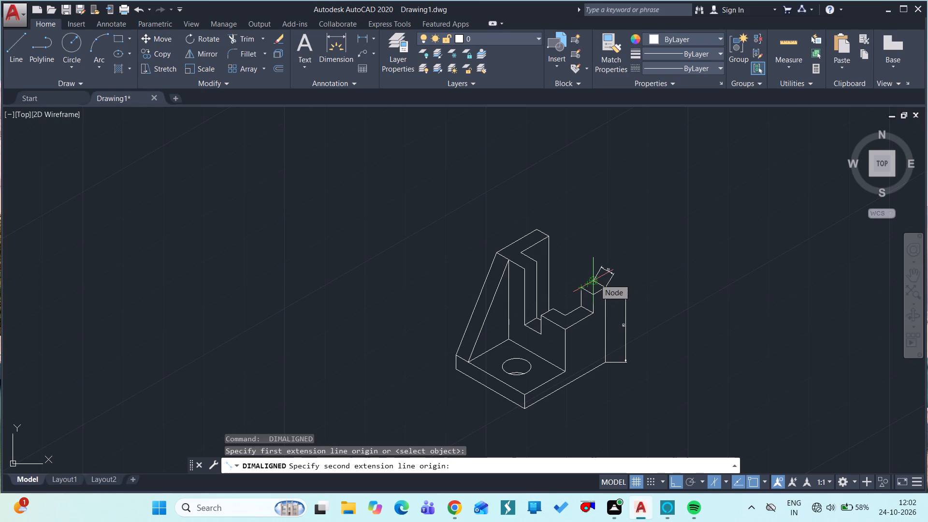
pyautogui.keyDown('ctrl'); pyautogui.scroll(2, 594, 279); pyautogui.keyUp('ctrl')
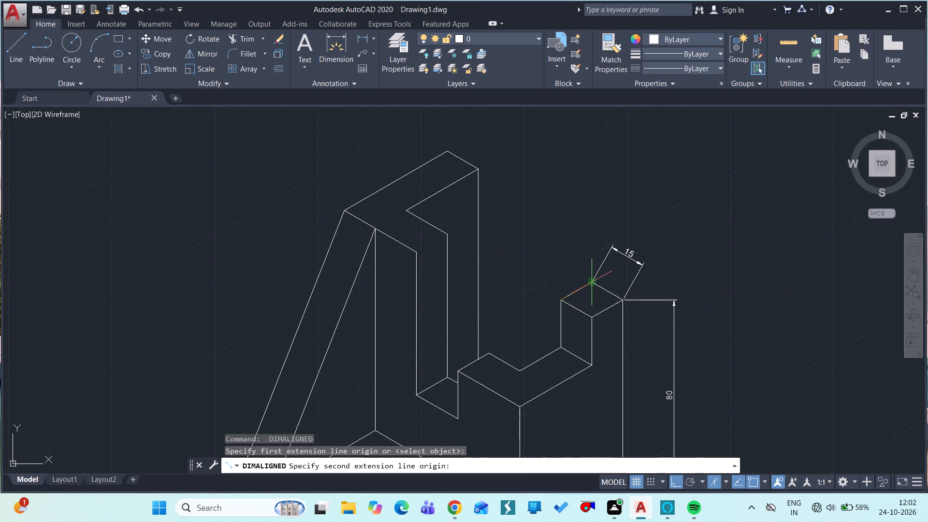
pyautogui.keyDown('ctrl'); pyautogui.scroll(5, 592, 282); pyautogui.keyUp('ctrl')
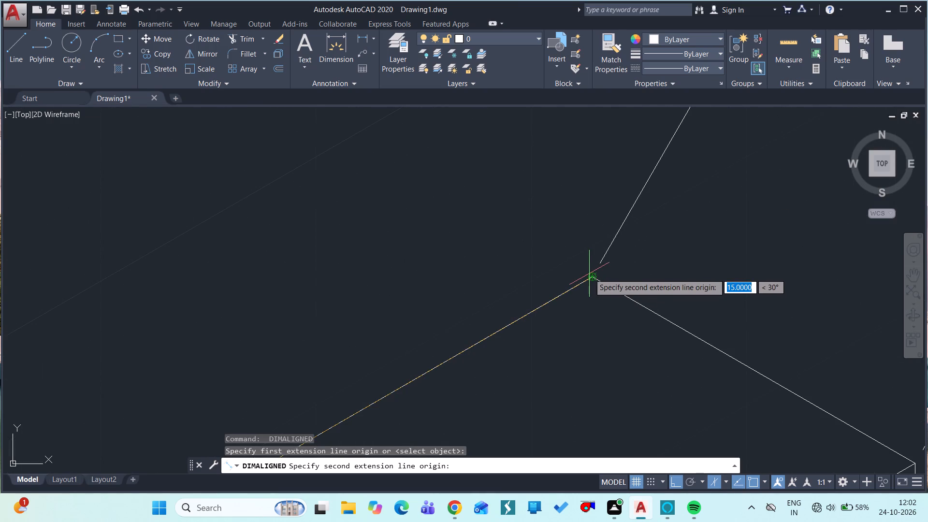
pyautogui.click(591, 274)
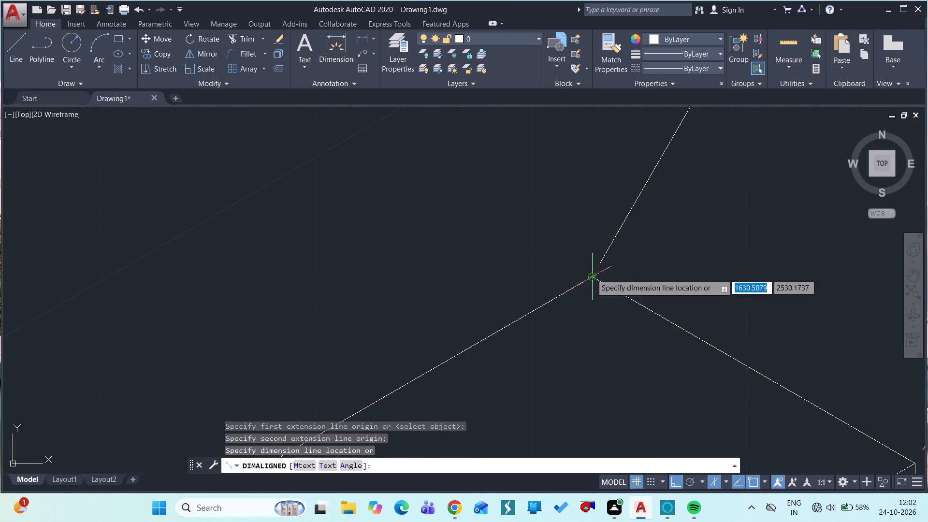
pyautogui.keyDown('ctrl'); pyautogui.scroll(-3, 546, 234); pyautogui.keyUp('ctrl')
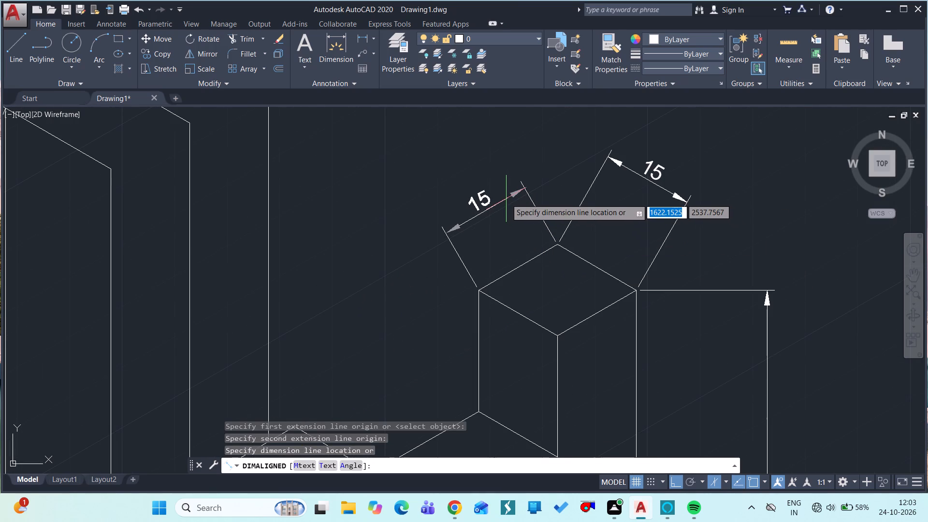
pyautogui.click(506, 199)
# Add an aligned dimension to the notch floor's rear edge at the foot of the short support, placed just above it.
pyautogui.keyDown('ctrl'); pyautogui.scroll(-1, 508, 280); pyautogui.keyUp('ctrl')
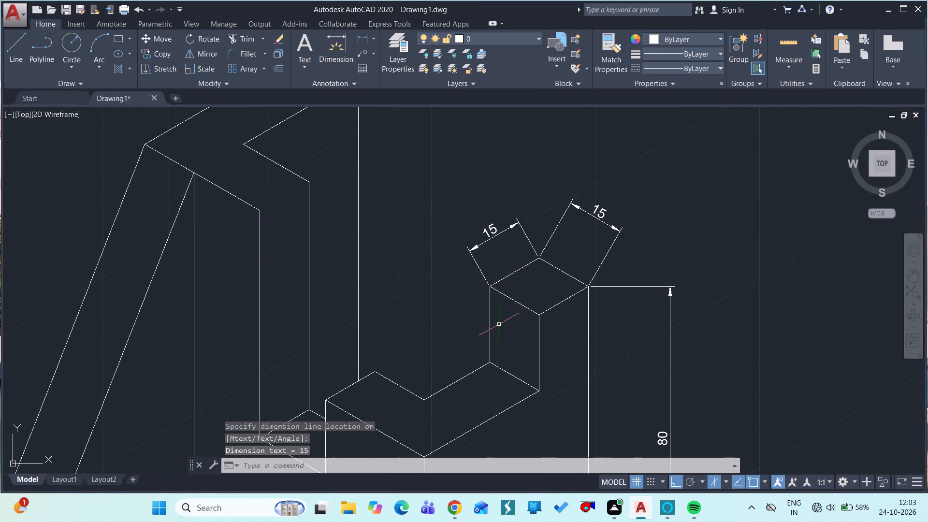
pyautogui.press('space')
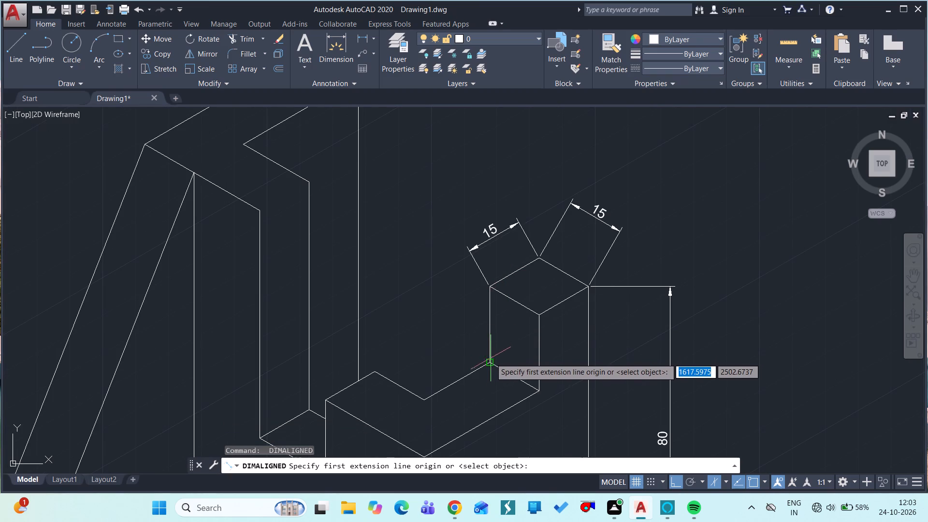
pyautogui.click(490, 362)
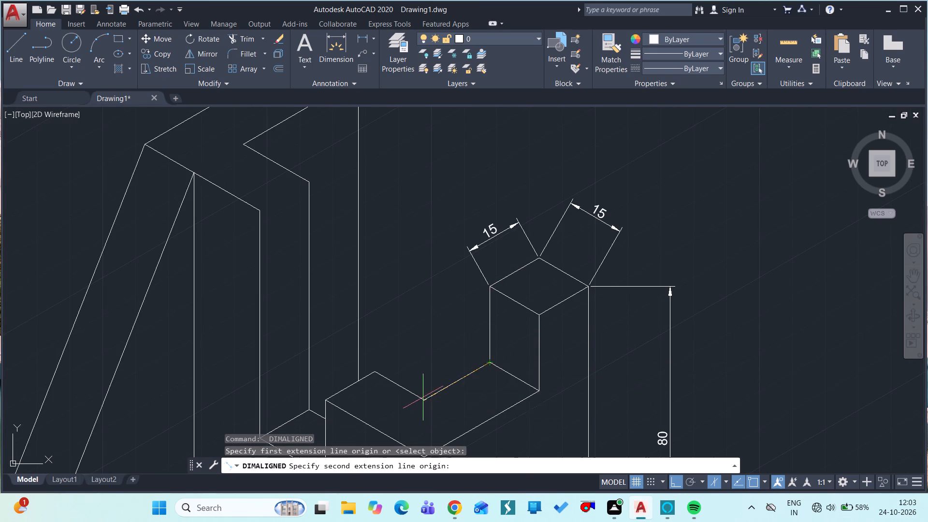
pyautogui.moveTo(424, 400); pyautogui.dragTo(403, 378)
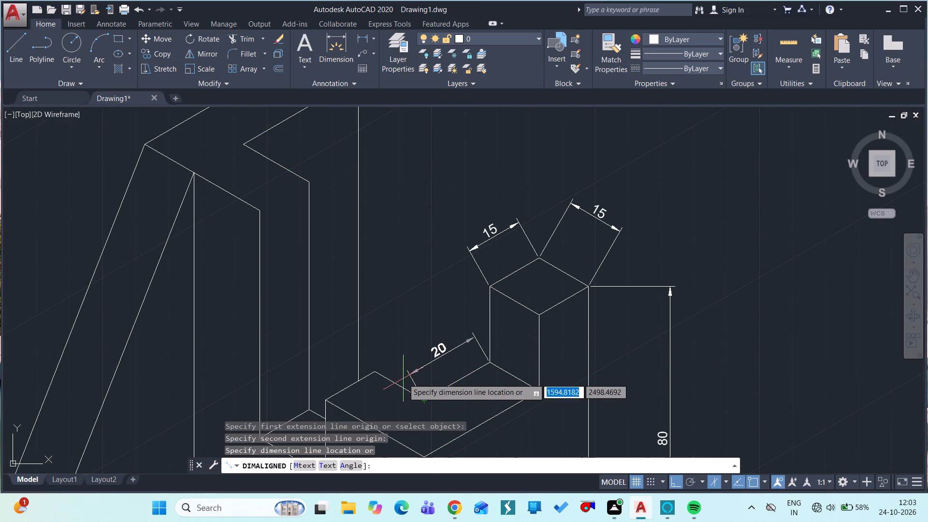
pyautogui.click(403, 378)
# Draw the missing end edge of the tall support's L-shaped top face, joining its two open corners above the vertical slot edges.
pyautogui.keyDown('ctrl'); pyautogui.scroll(-1, 423, 296); pyautogui.keyUp('ctrl')
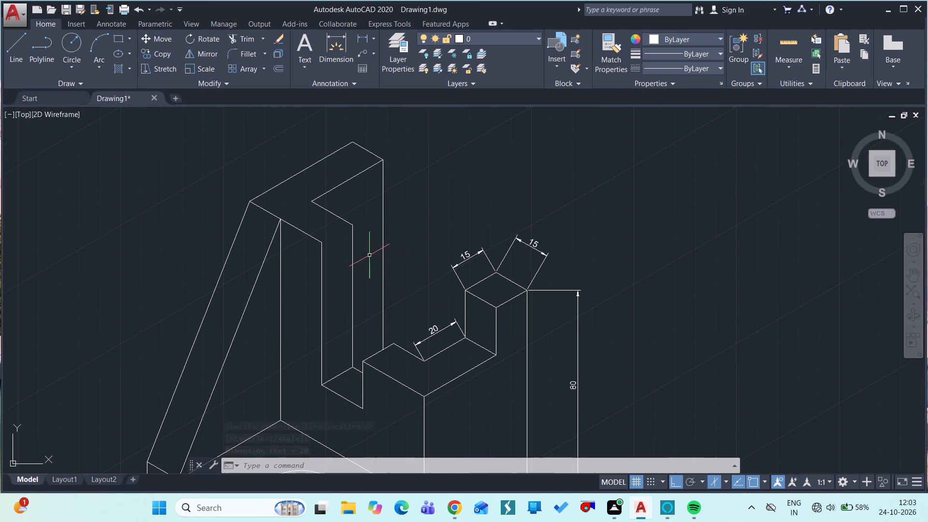
pyautogui.write('l')
pyautogui.press('space')
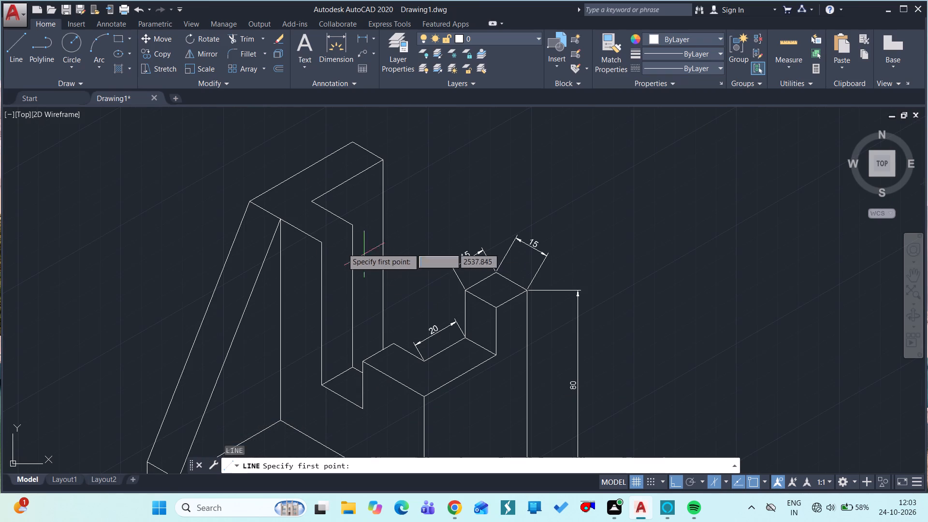
pyautogui.moveTo(320, 244); pyautogui.dragTo(348, 232)
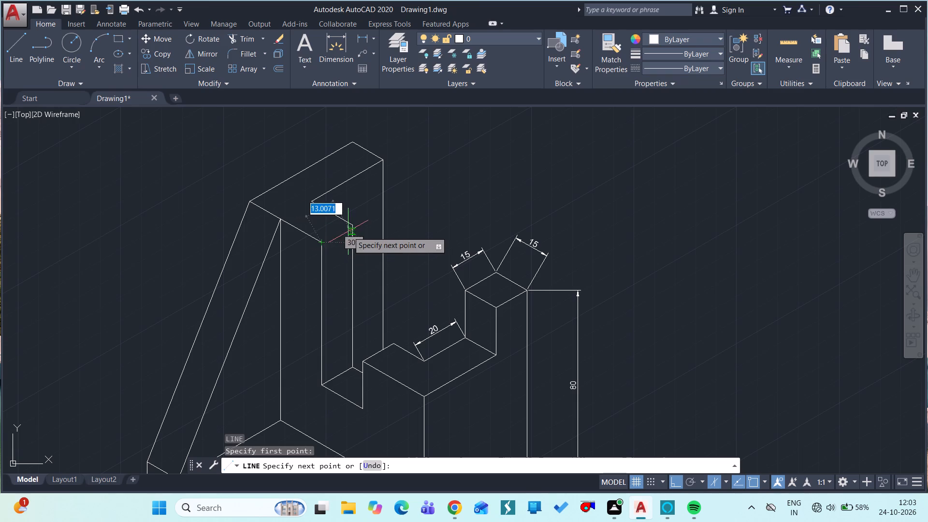
pyautogui.moveTo(348, 232); pyautogui.dragTo(350, 229)
pyautogui.click(350, 229)
pyautogui.press('Escape')
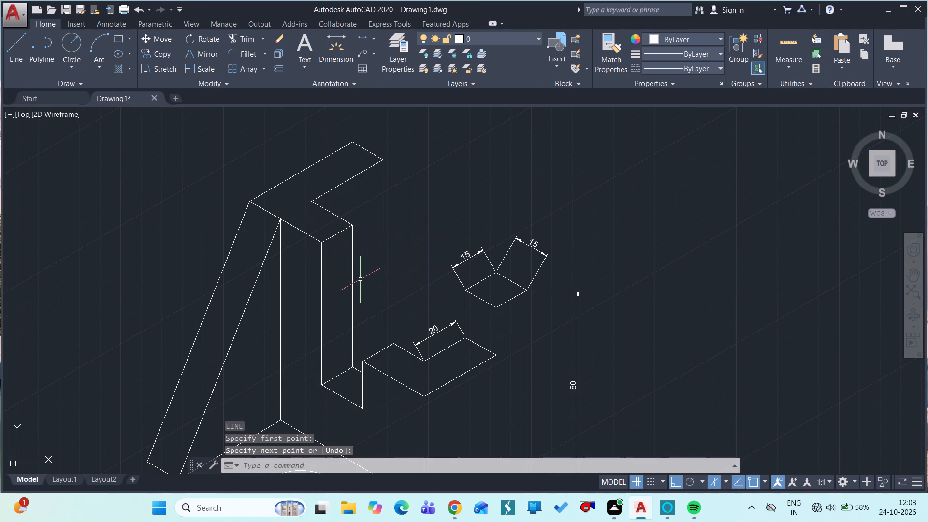
# Add an aligned dimension across the tall support's top face, from the L's inner corner to the rib's top corner, placed beyond the outer edge.
pyautogui.write('dim')
pyautogui.click(362, 329)
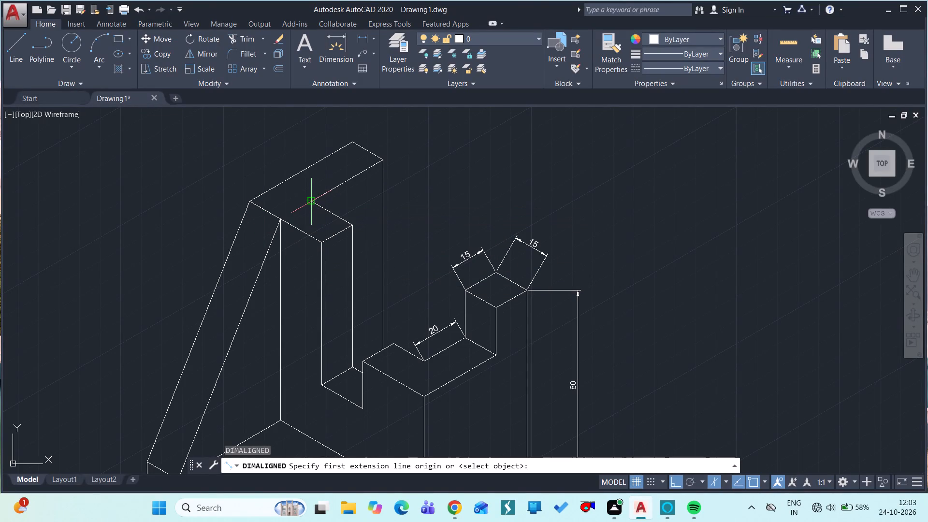
pyautogui.moveTo(310, 200); pyautogui.dragTo(281, 218)
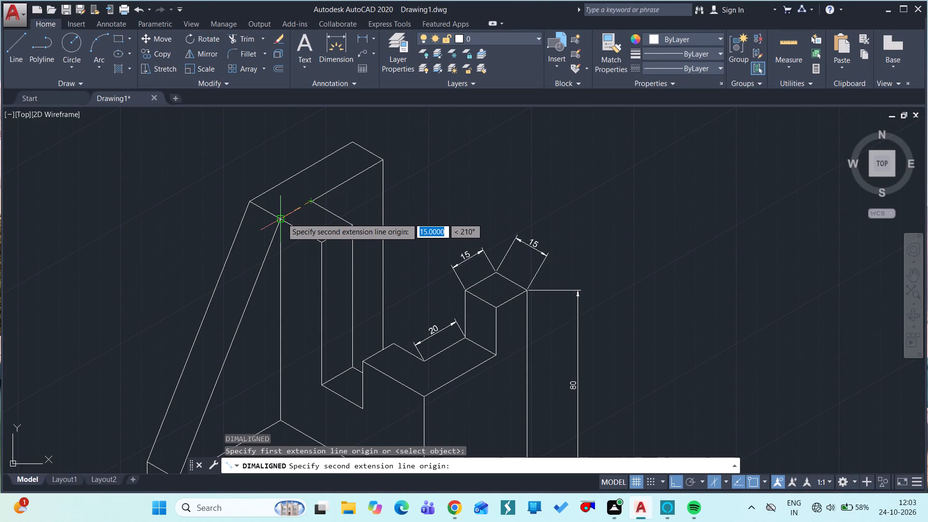
pyautogui.moveTo(281, 218); pyautogui.dragTo(278, 216)
pyautogui.click(278, 216)
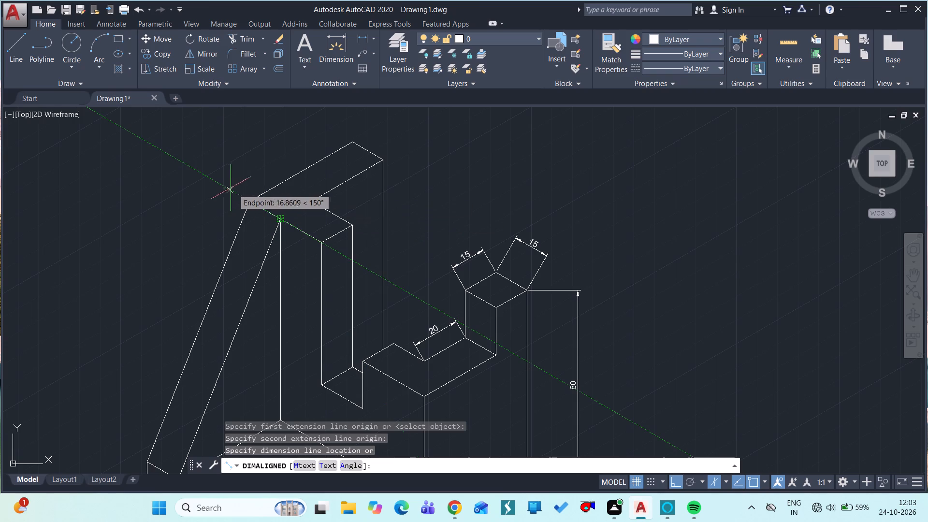
pyautogui.click(227, 187)
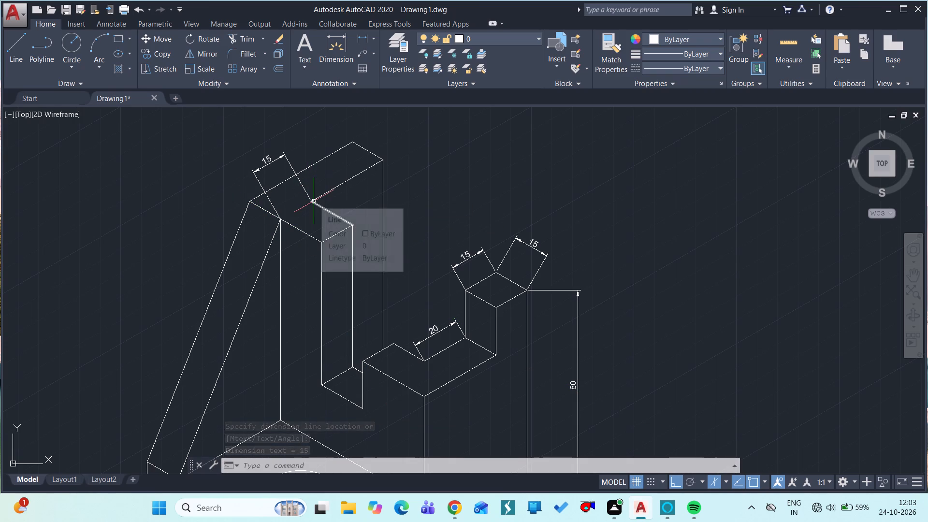
# Add an aligned dimension to the long inner edge of the tall support's top face, placed beyond the opposite outer edge.
pyautogui.press('space')
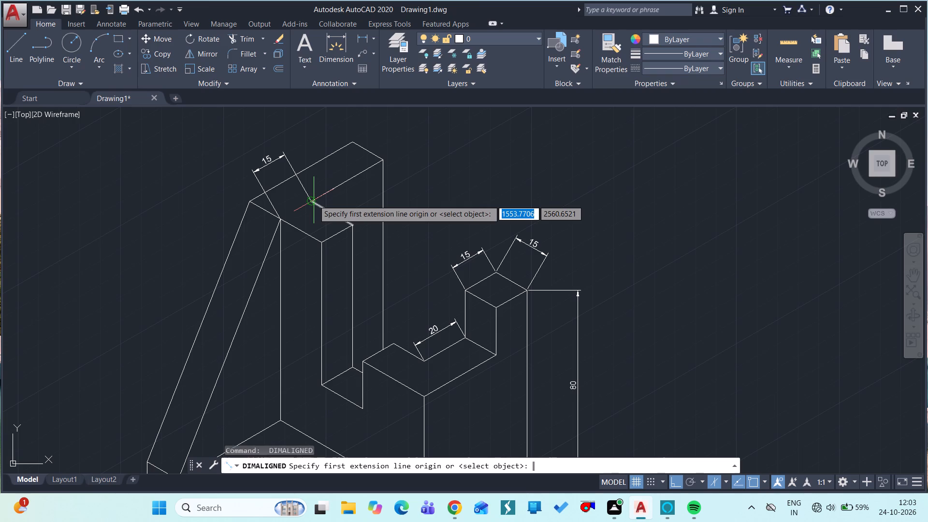
pyautogui.moveTo(312, 203); pyautogui.dragTo(368, 168)
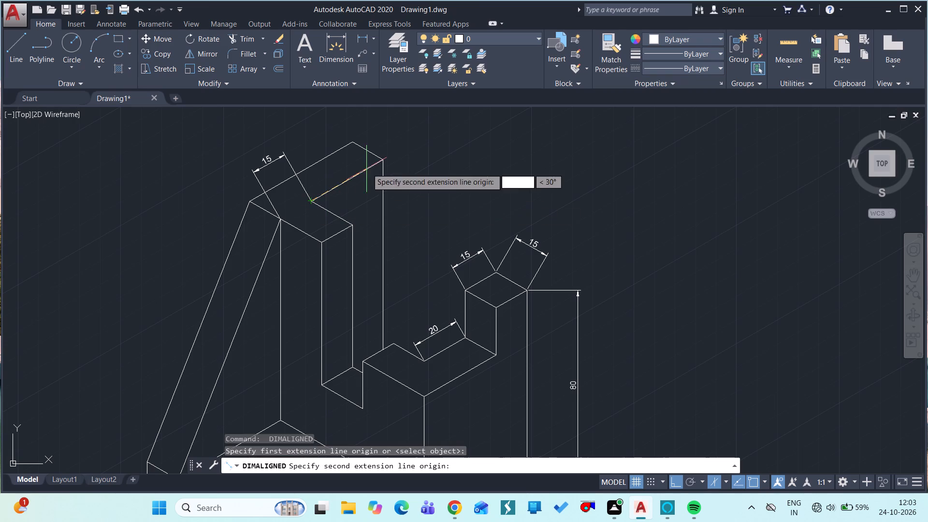
pyautogui.moveTo(368, 168); pyautogui.dragTo(380, 162)
pyautogui.moveTo(380, 162); pyautogui.dragTo(326, 146)
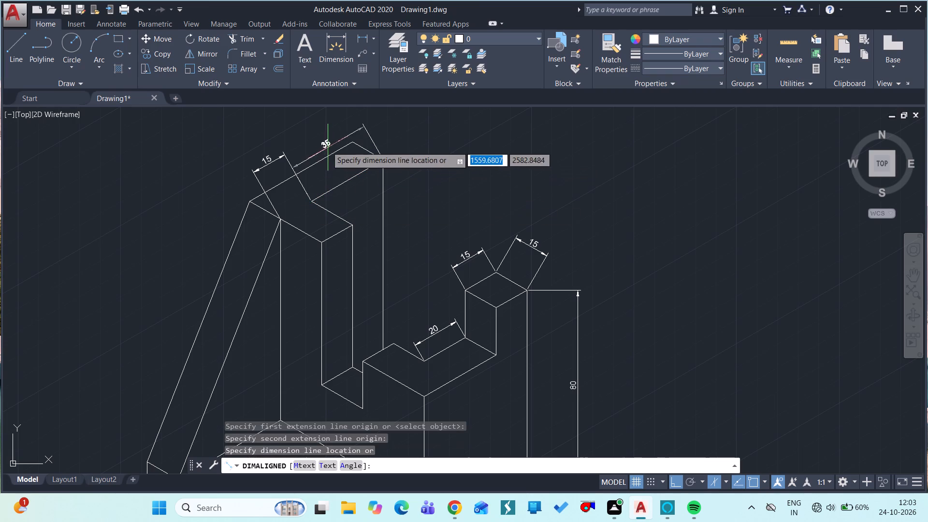
pyautogui.moveTo(326, 146); pyautogui.dragTo(301, 133)
pyautogui.click(301, 133)
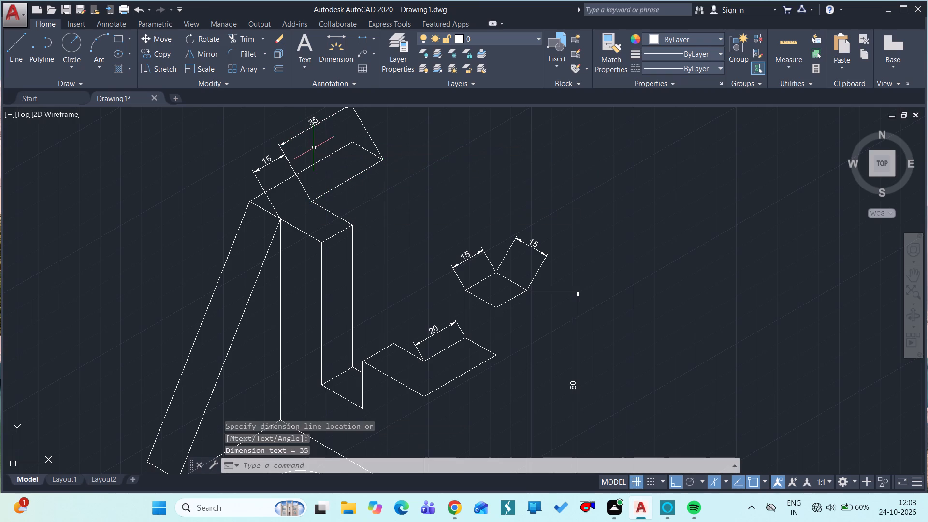
# Add an aligned dimension to the short far end edge of the tall support's top face, placed just outside it.
pyautogui.press('space')
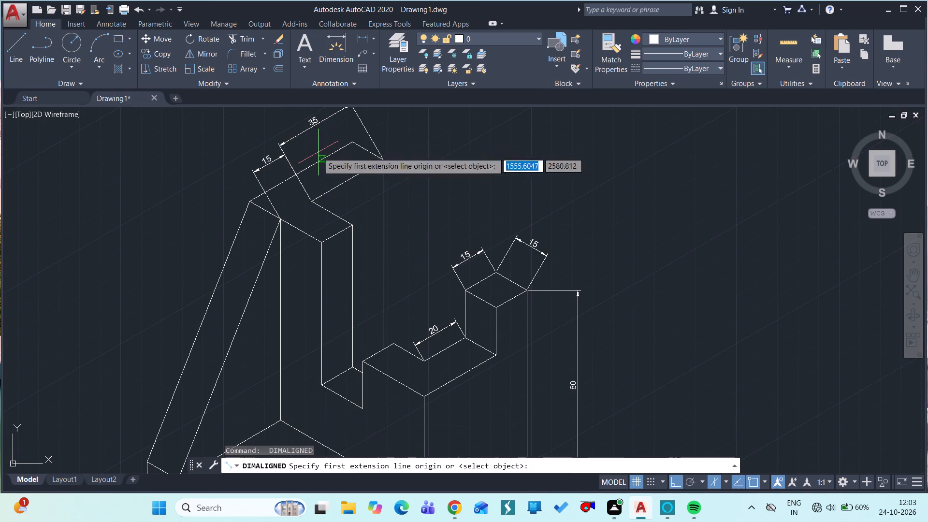
pyautogui.moveTo(353, 142); pyautogui.dragTo(379, 155)
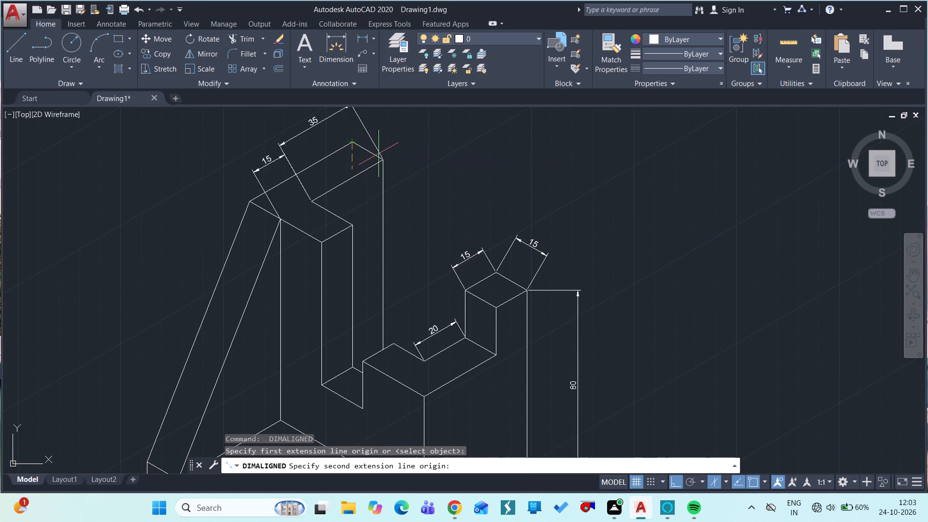
pyautogui.moveTo(379, 155); pyautogui.dragTo(383, 157)
pyautogui.moveTo(383, 157); pyautogui.dragTo(405, 146)
pyautogui.click(405, 146)
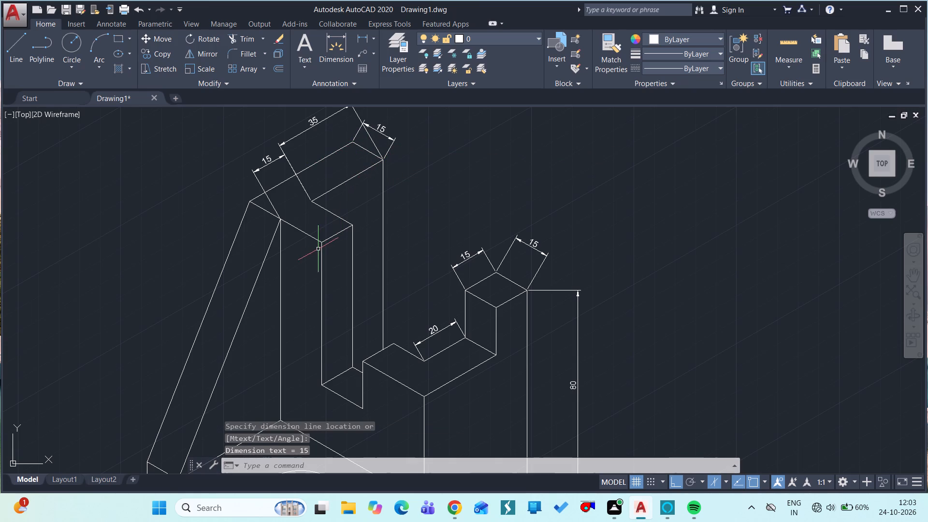
# Add an aligned dimension to the tall support's front vertical slot edge, from the top face to the slot floor, placed on the rib side.
pyautogui.press('space')
pyautogui.moveTo(322, 239); pyautogui.dragTo(328, 284)
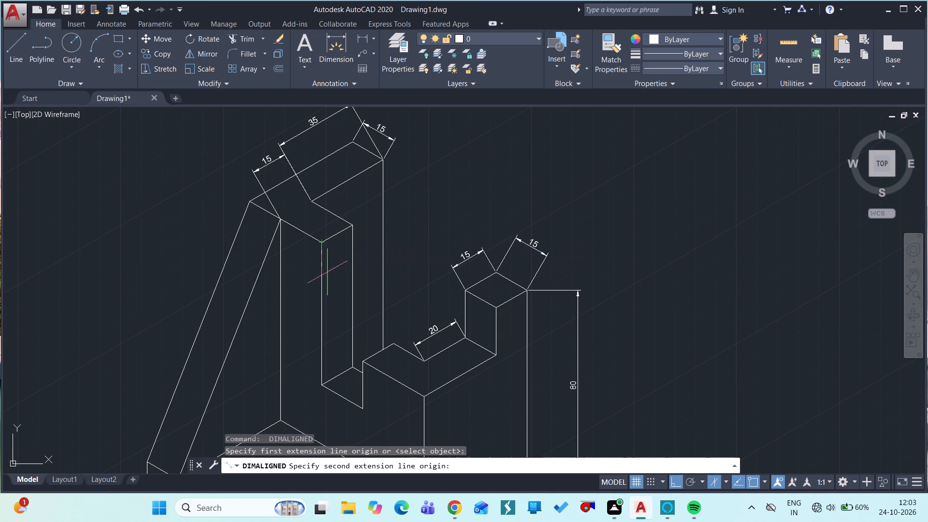
pyautogui.moveTo(328, 284); pyautogui.dragTo(325, 335)
pyautogui.moveTo(323, 382); pyautogui.dragTo(311, 382)
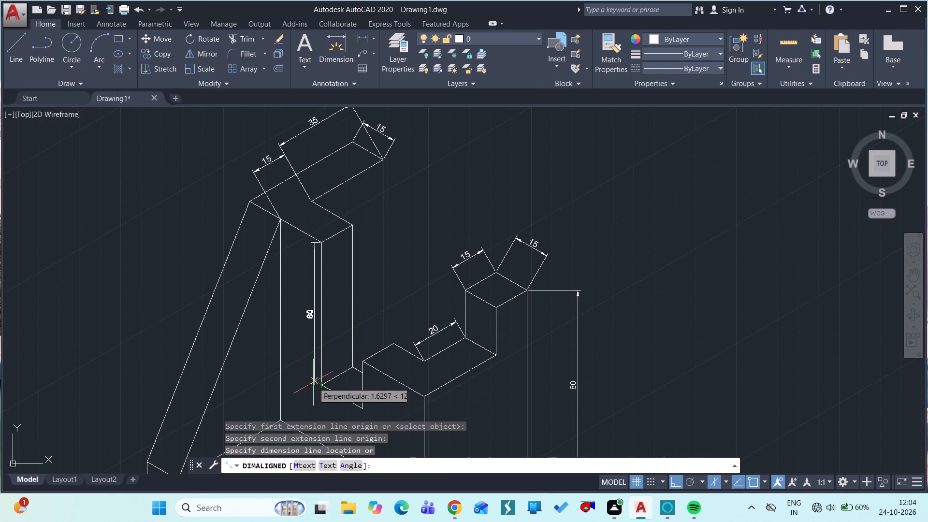
pyautogui.moveTo(311, 382); pyautogui.dragTo(302, 383)
pyautogui.click(302, 383)
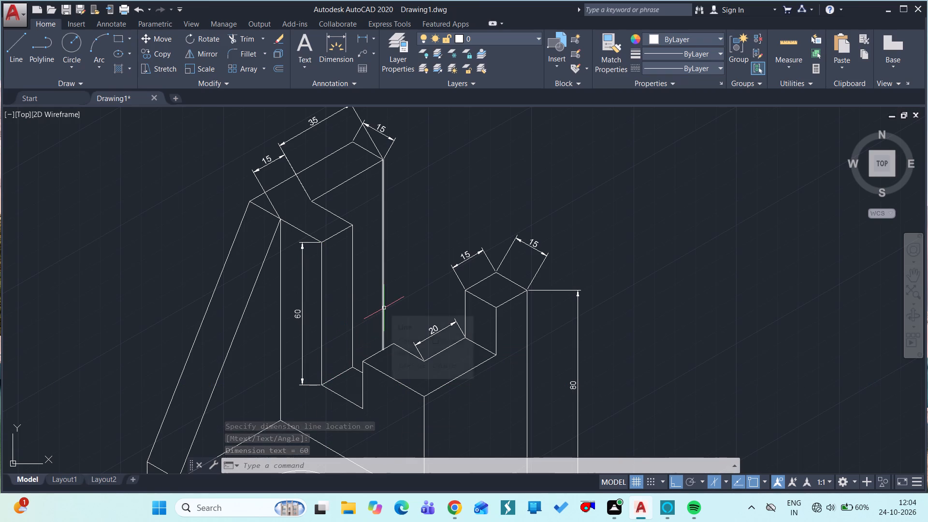
# Add an aligned dimension to the short support's long front edge below the raised block, placed just outside the edge.
pyautogui.keyDown('ctrl'); pyautogui.scroll(-1, 384, 308); pyautogui.keyUp('ctrl')
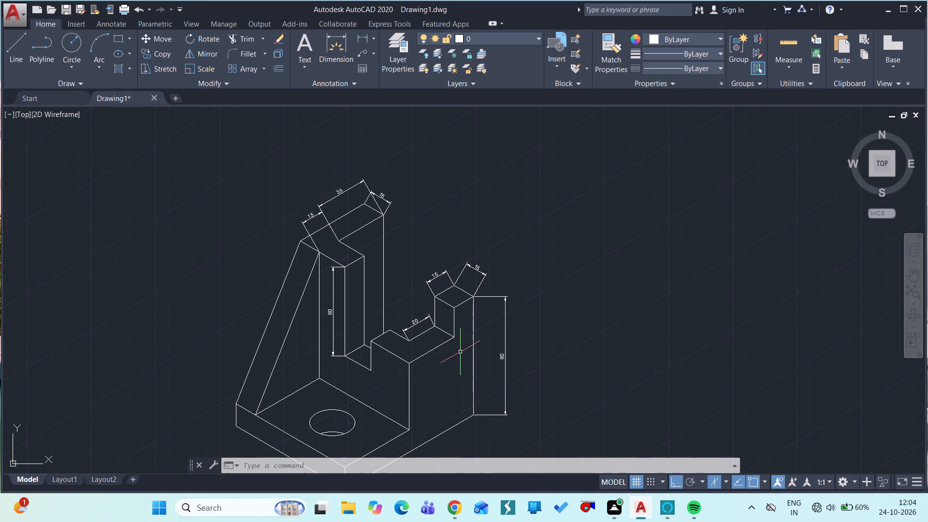
pyautogui.press('space')
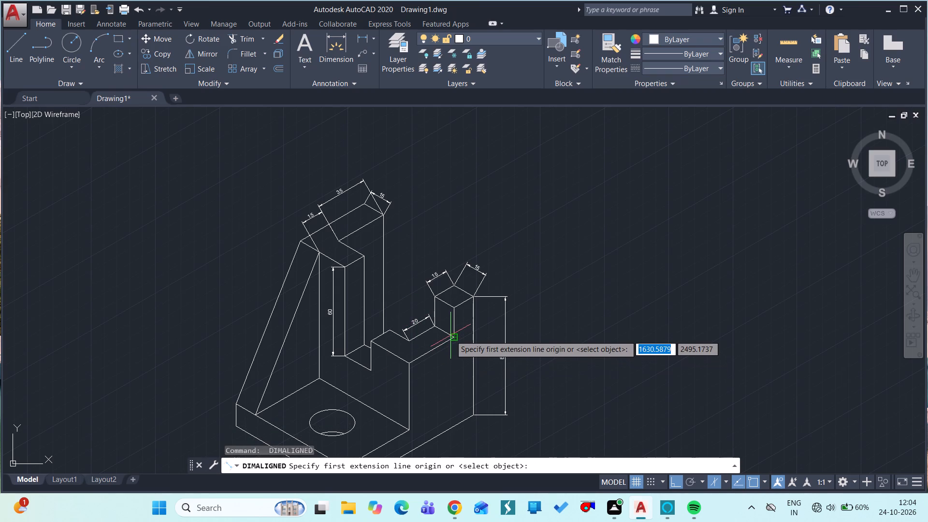
pyautogui.moveTo(455, 337); pyautogui.dragTo(407, 365)
pyautogui.moveTo(407, 365); pyautogui.dragTo(416, 375)
pyautogui.click(416, 375)
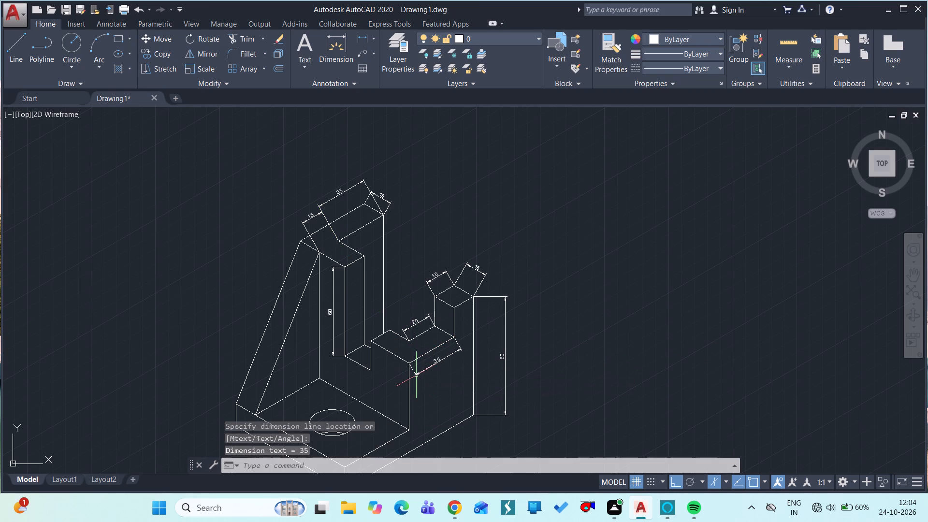
# Add an aligned dimension to the base's long bottom edge, from the short support's outer corner to the front corner, placed outside it.
pyautogui.keyDown('ctrl'); pyautogui.scroll(-1, 434, 382); pyautogui.keyUp('ctrl')
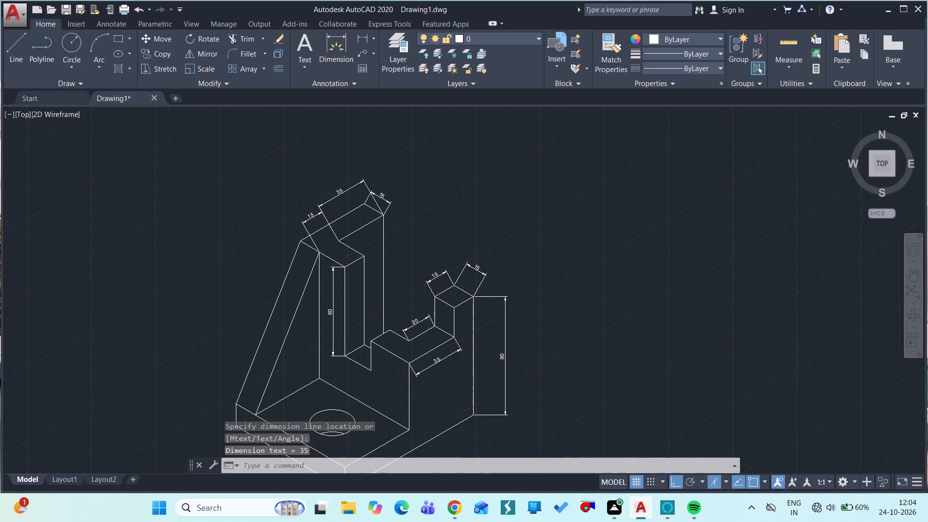
pyautogui.press('space')
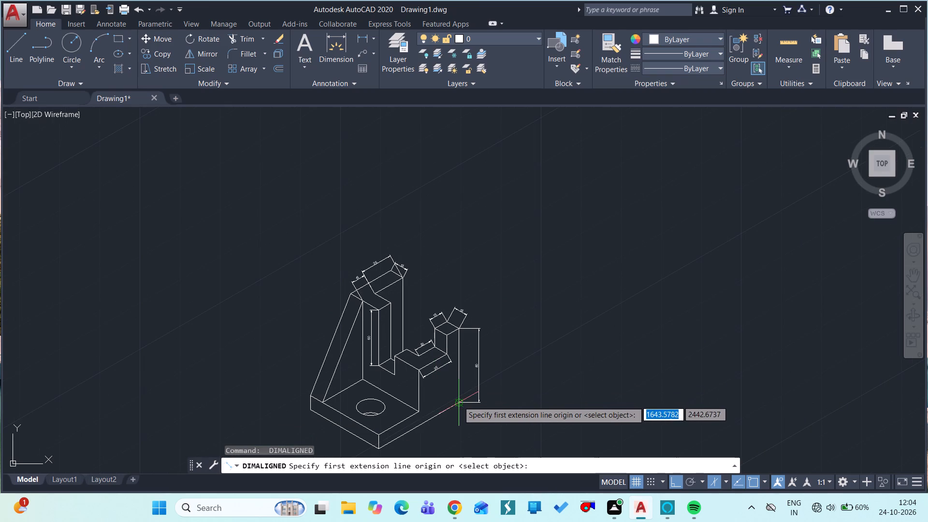
pyautogui.moveTo(460, 403); pyautogui.dragTo(381, 444)
pyautogui.keyDown('ctrl'); pyautogui.scroll(-1, 381, 444); pyautogui.keyUp('ctrl')
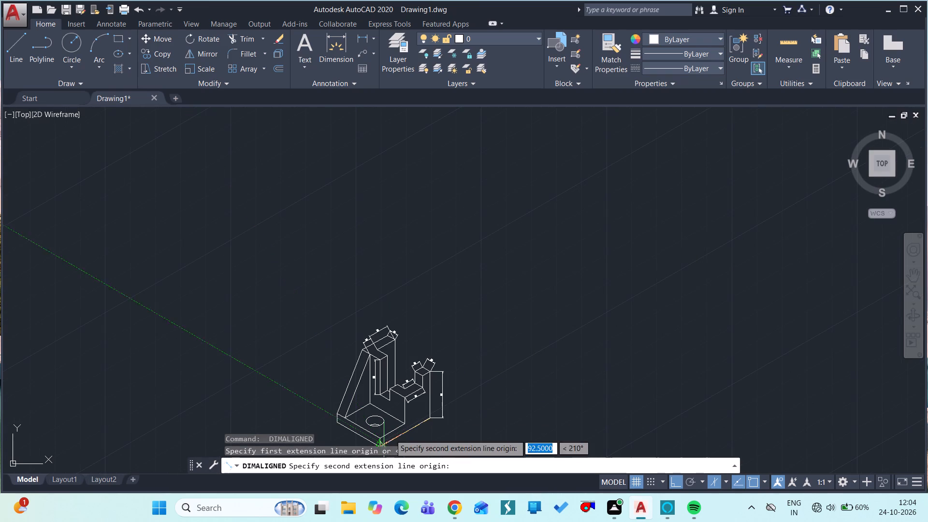
pyautogui.keyDown('ctrl'); pyautogui.scroll(5, 393, 430); pyautogui.keyUp('ctrl')
pyautogui.keyDown('ctrl'); pyautogui.scroll(-6, 393, 430); pyautogui.keyUp('ctrl')
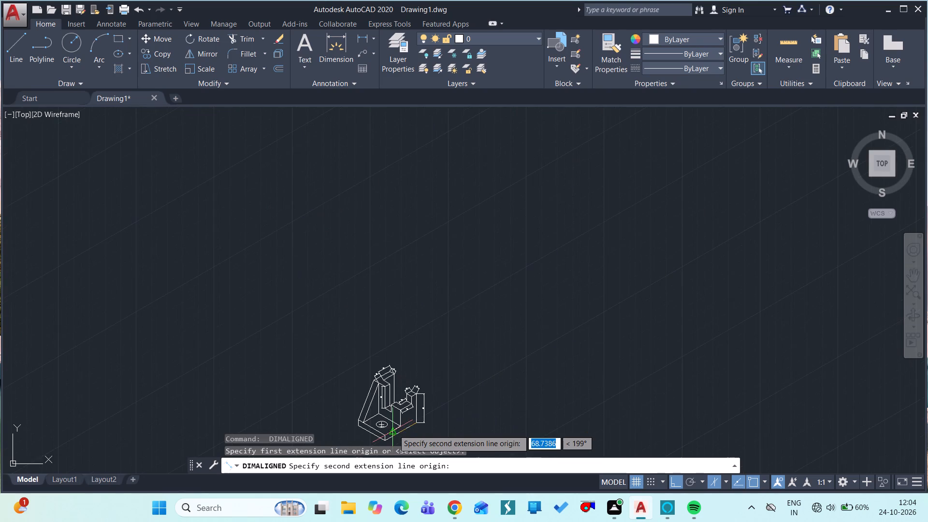
pyautogui.keyDown('ctrl'); pyautogui.scroll(4, 392, 436); pyautogui.keyUp('ctrl')
pyautogui.keyDown('ctrl'); pyautogui.scroll(-4, 375, 376); pyautogui.keyUp('ctrl')
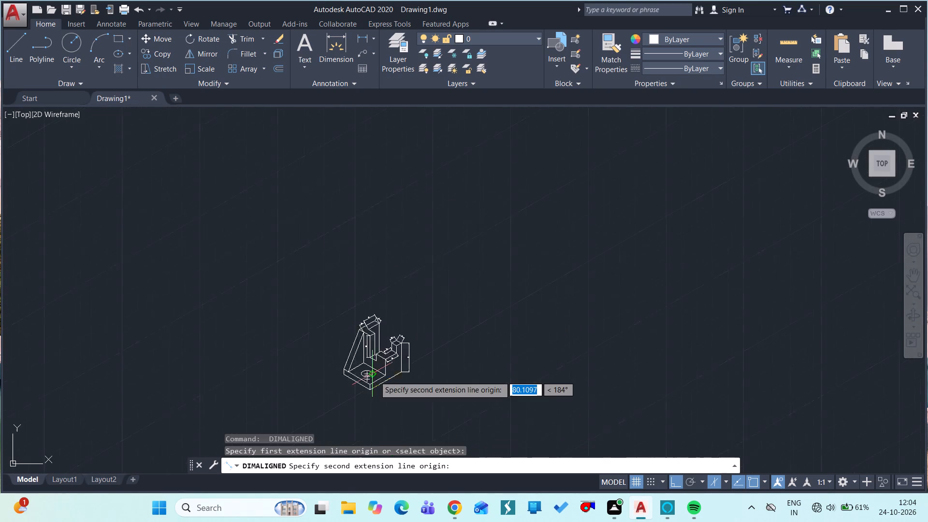
pyautogui.keyDown('ctrl'); pyautogui.scroll(-1, 375, 376); pyautogui.keyUp('ctrl')
pyautogui.keyDown('ctrl'); pyautogui.scroll(5, 374, 398); pyautogui.keyUp('ctrl')
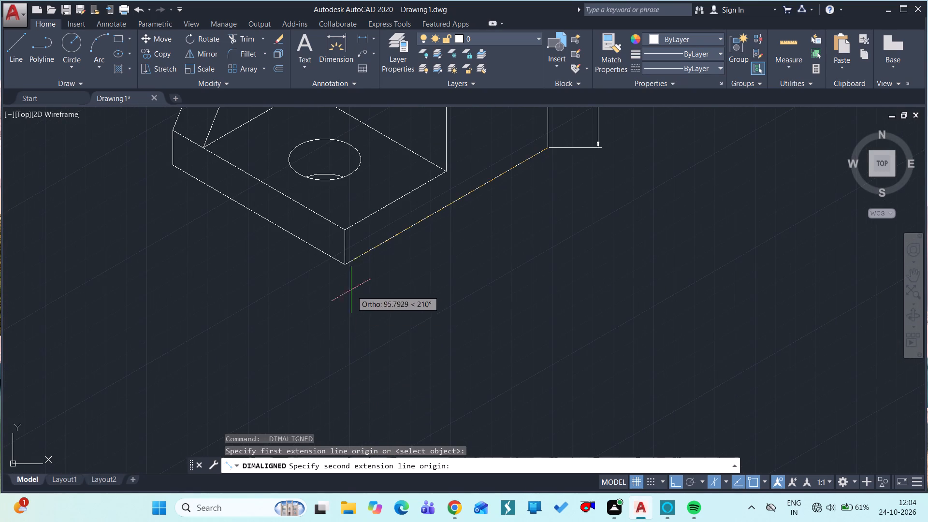
pyautogui.click(344, 265)
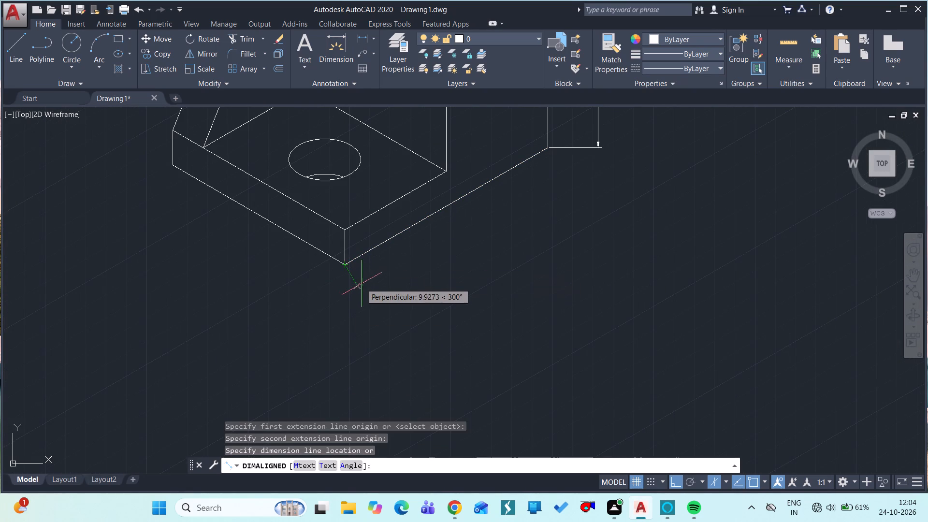
pyautogui.click(363, 286)
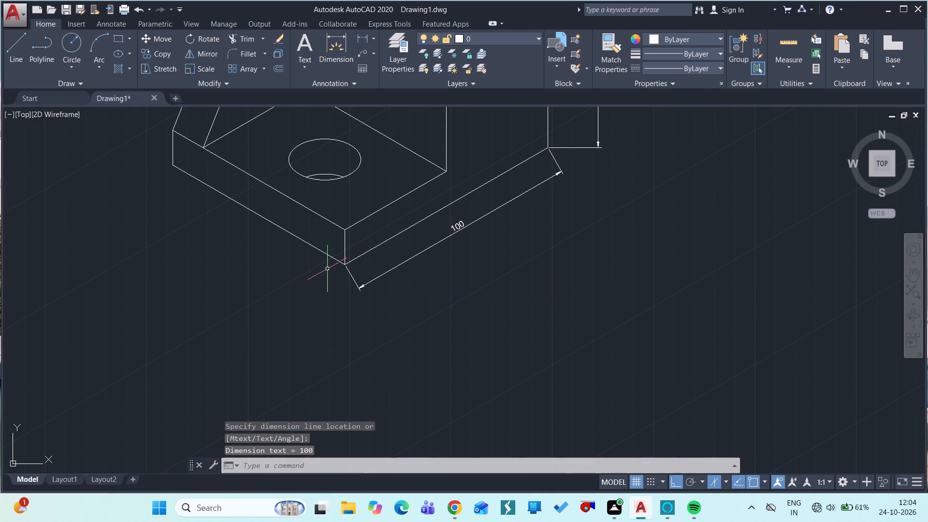
# Add an aligned dimension to the base plate's bottom edge on the rib side, starting from the front corner, placed just outside it.
pyautogui.press('space')
pyautogui.click(344, 266)
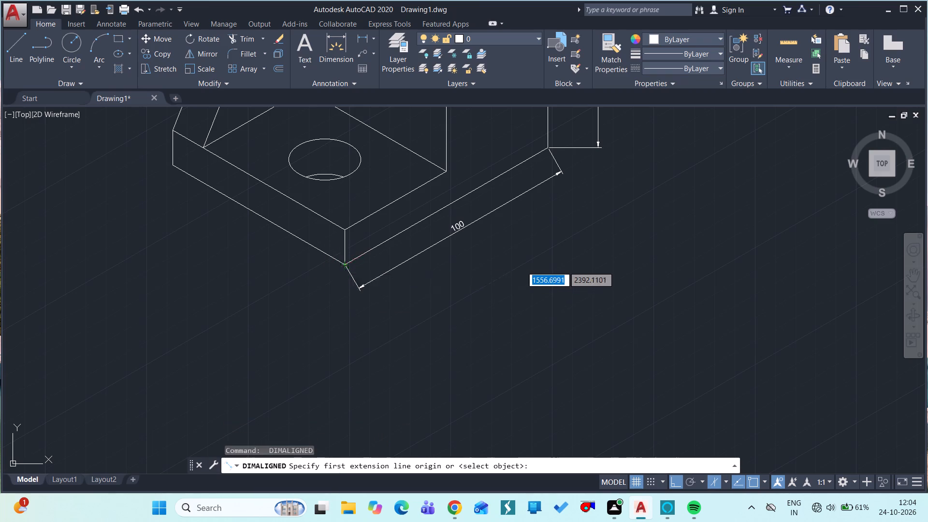
pyautogui.moveTo(172, 165); pyautogui.dragTo(166, 179)
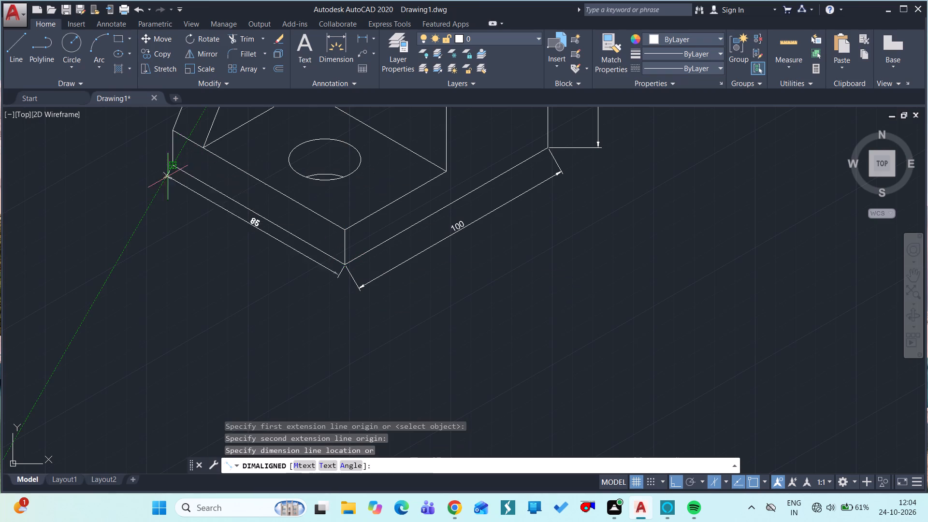
pyautogui.moveTo(166, 179); pyautogui.dragTo(160, 191)
pyautogui.click(160, 191)
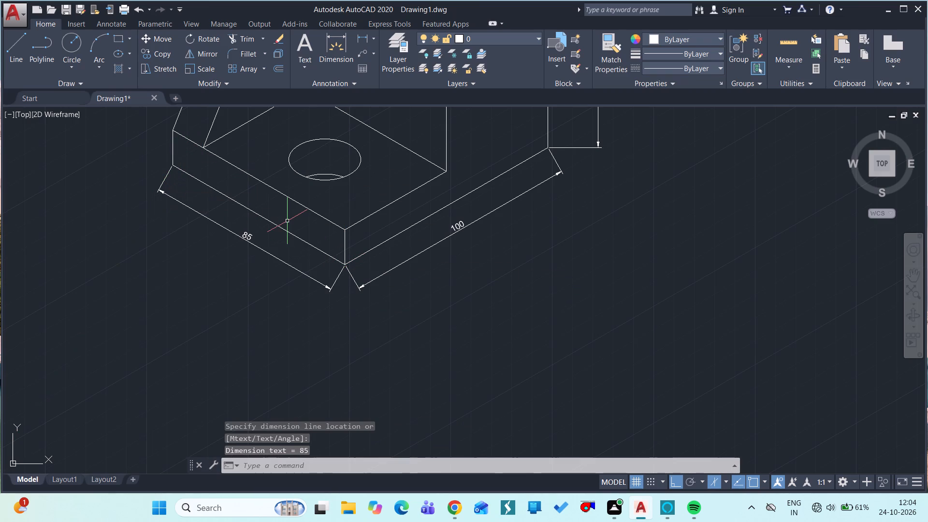
# Oblique the two base bottom-edge dimensions and the short support's front step-edge dimension to 90 degrees.
pyautogui.keyDown('ctrl'); pyautogui.scroll(-4, 287, 221); pyautogui.keyUp('ctrl')
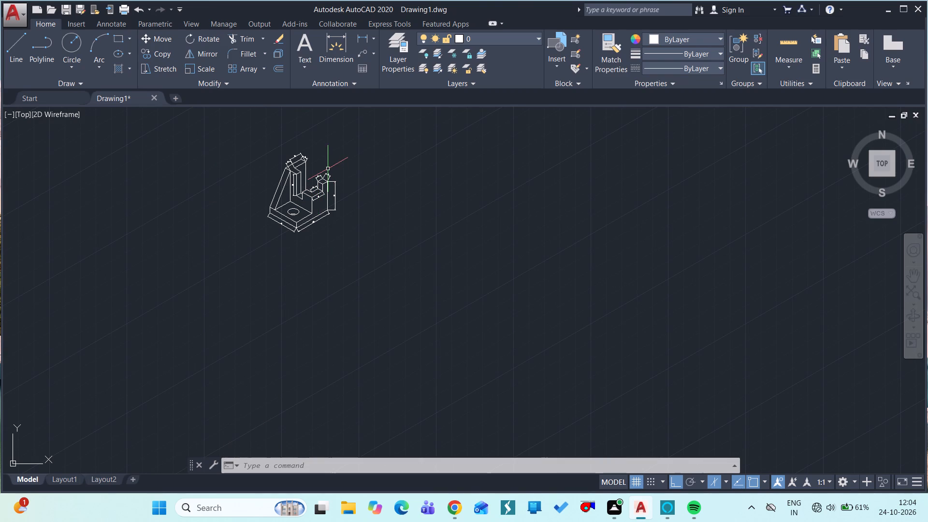
pyautogui.write('dim')
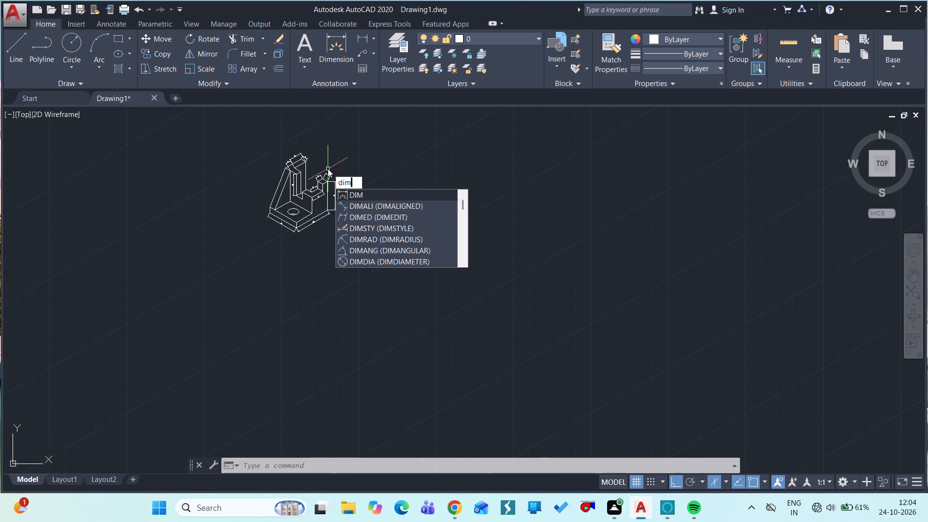
pyautogui.press('e')
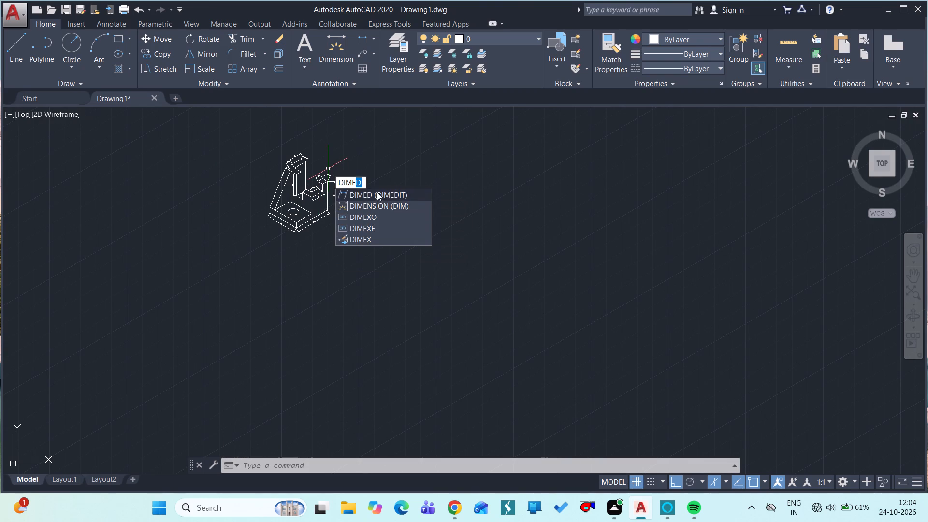
pyautogui.click(377, 192)
pyautogui.write('o')
pyautogui.press('space')
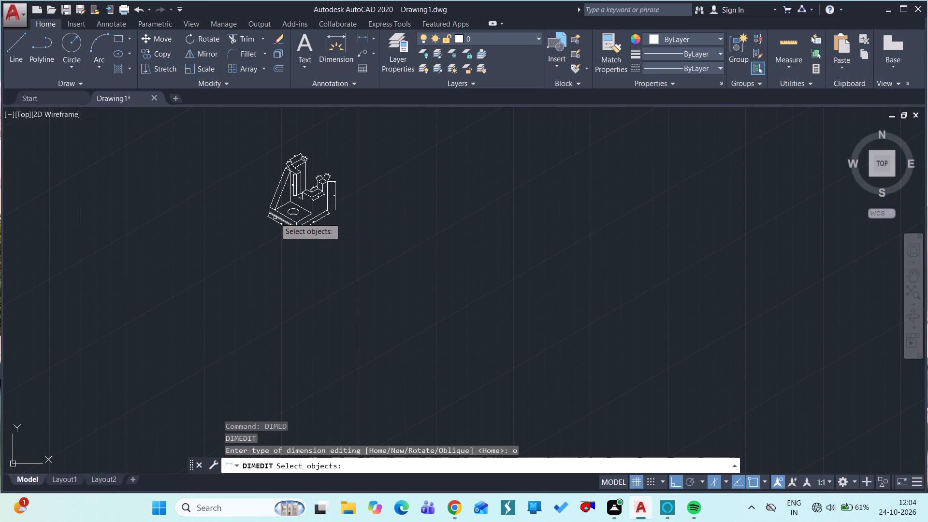
pyautogui.keyDown('ctrl'); pyautogui.scroll(4, 272, 221); pyautogui.keyUp('ctrl')
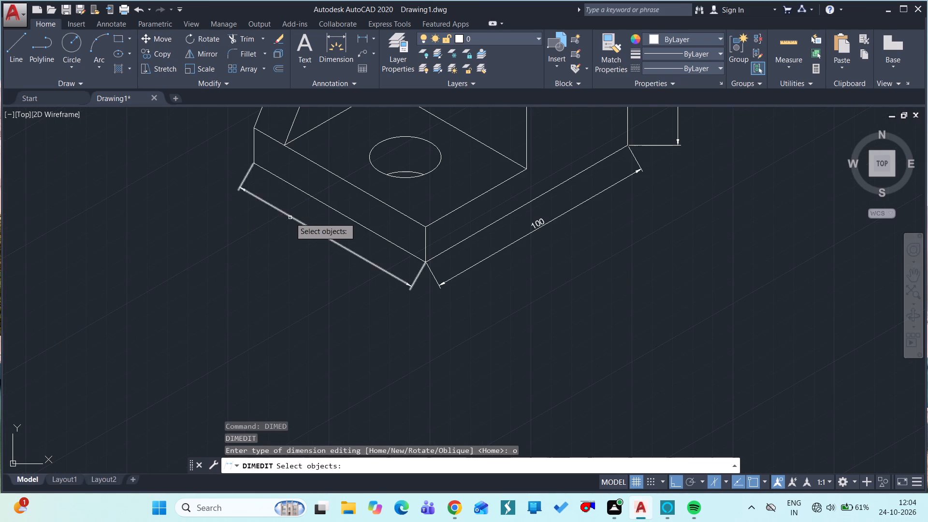
pyautogui.click(290, 217)
pyautogui.click(533, 224)
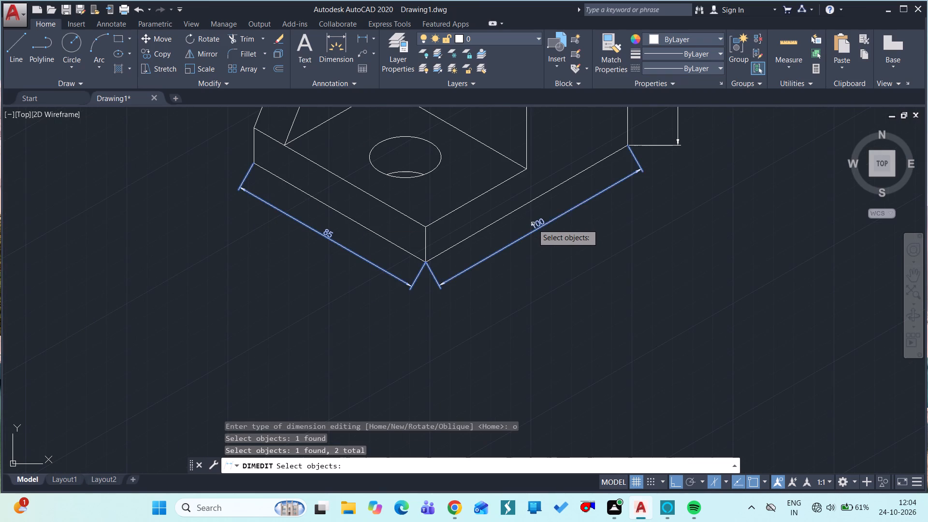
pyautogui.keyDown('ctrl'); pyautogui.scroll(-3, 538, 198); pyautogui.keyUp('ctrl')
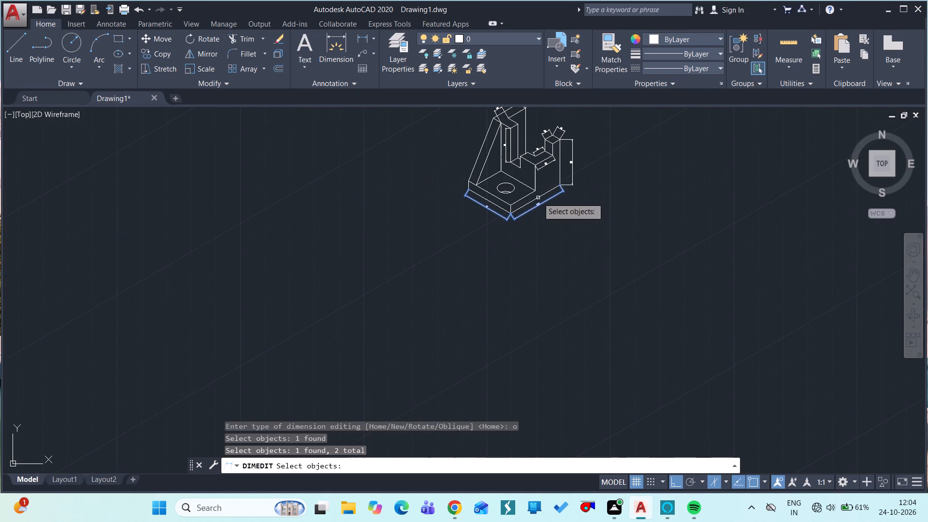
pyautogui.keyDown('ctrl'); pyautogui.scroll(4, 551, 150); pyautogui.keyUp('ctrl')
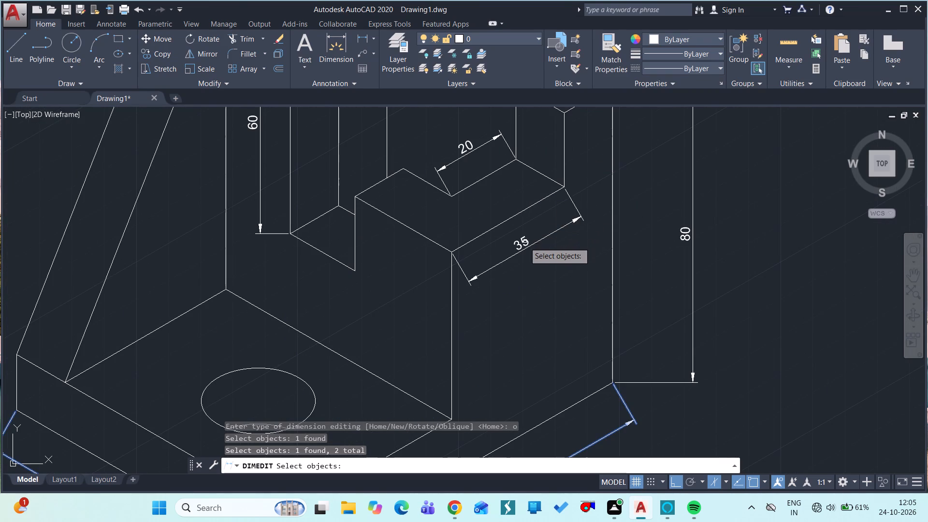
pyautogui.click(523, 243)
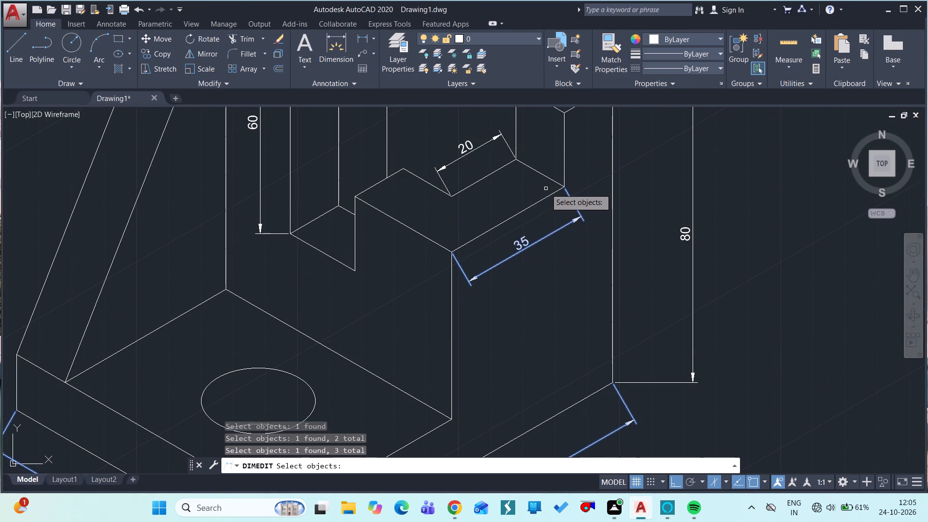
pyautogui.keyDown('ctrl'); pyautogui.scroll(-1, 546, 188); pyautogui.keyUp('ctrl')
pyautogui.keyDown('ctrl'); pyautogui.scroll(-1, 576, 154); pyautogui.keyUp('ctrl')
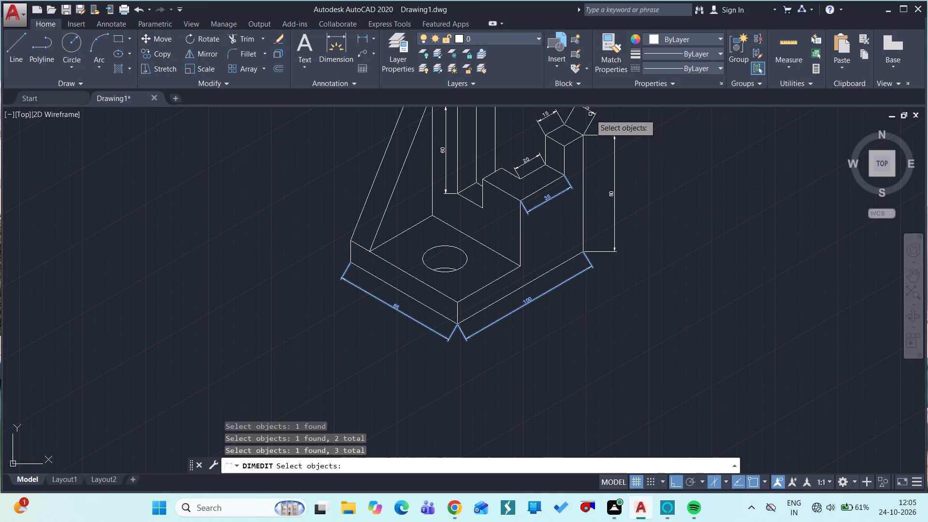
pyautogui.keyDown('ctrl'); pyautogui.scroll(-3, 590, 114); pyautogui.keyUp('ctrl')
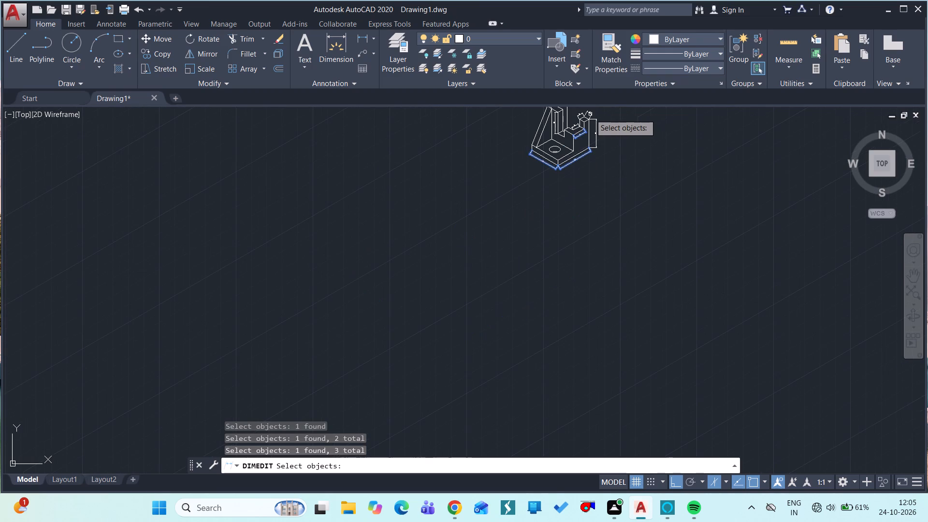
pyautogui.keyDown('ctrl'); pyautogui.scroll(-3, 567, 122); pyautogui.keyUp('ctrl')
pyautogui.keyDown('ctrl'); pyautogui.scroll(5, 566, 108); pyautogui.keyUp('ctrl')
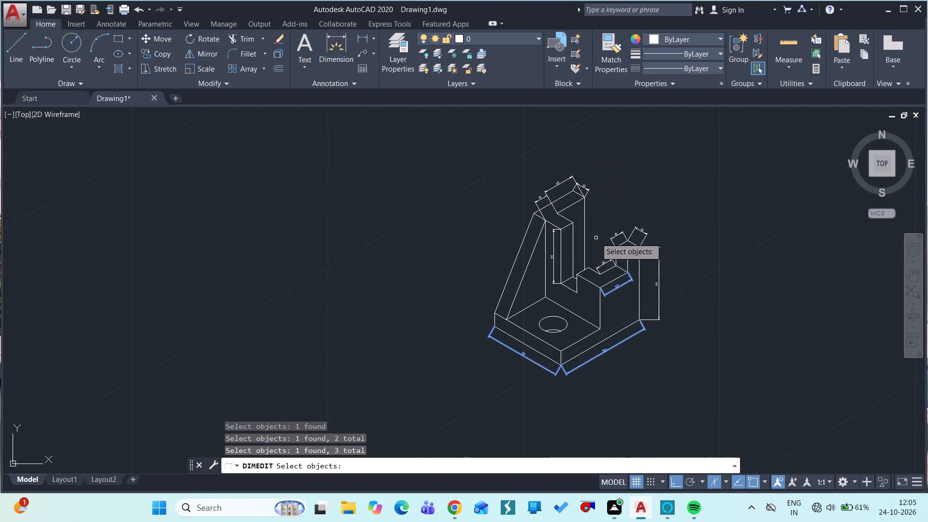
pyautogui.press('space')
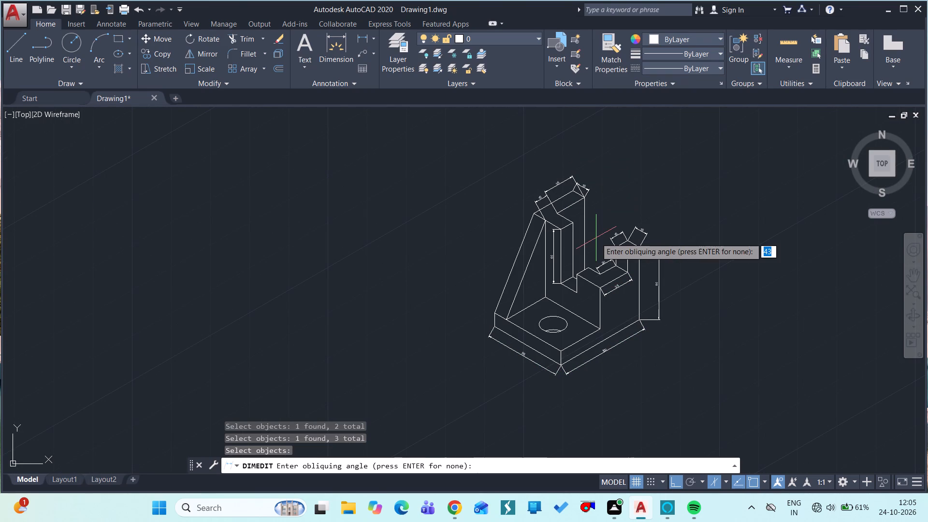
pyautogui.write('90')
pyautogui.press('space')
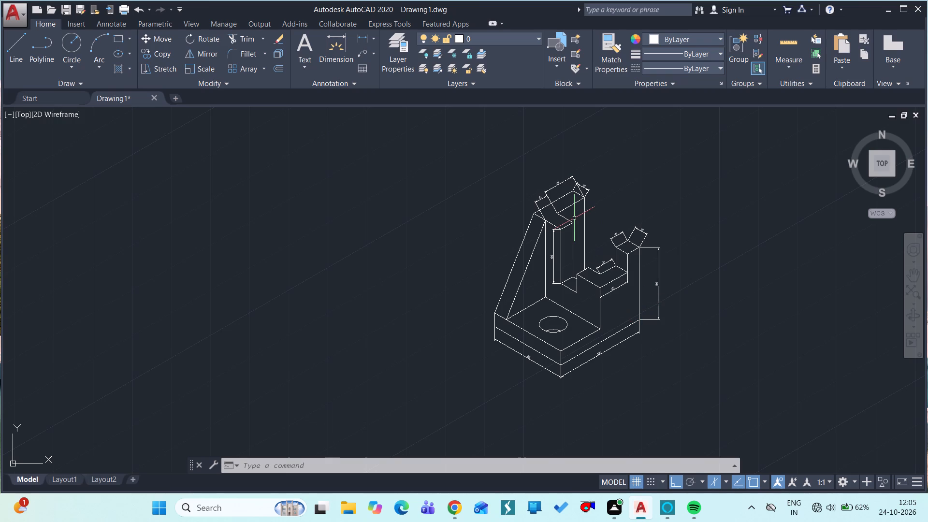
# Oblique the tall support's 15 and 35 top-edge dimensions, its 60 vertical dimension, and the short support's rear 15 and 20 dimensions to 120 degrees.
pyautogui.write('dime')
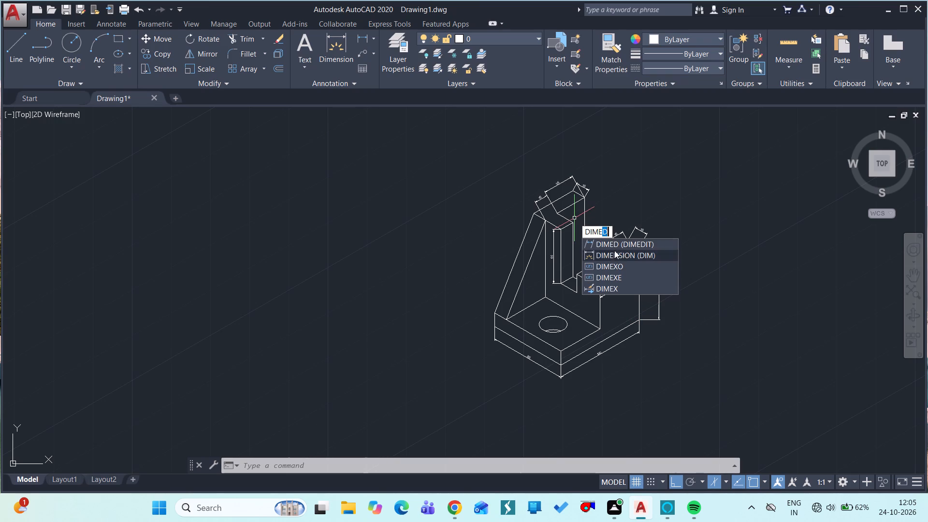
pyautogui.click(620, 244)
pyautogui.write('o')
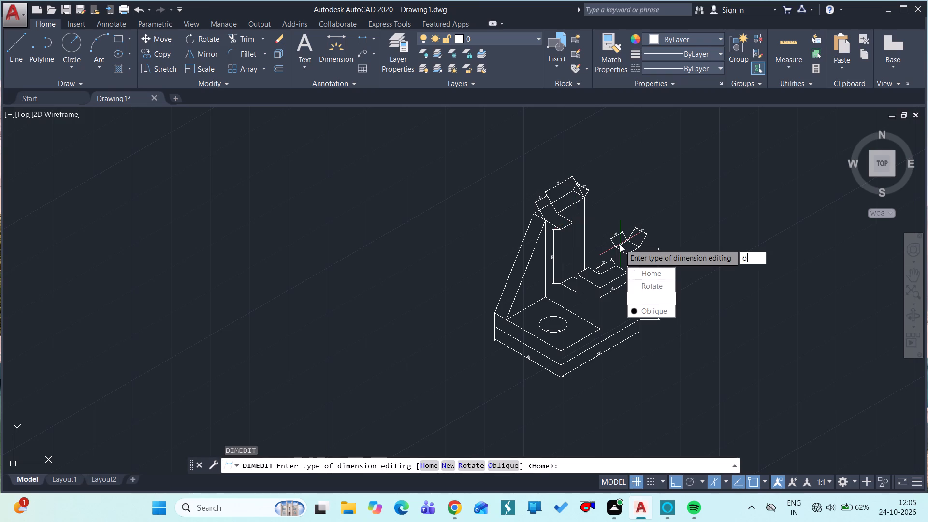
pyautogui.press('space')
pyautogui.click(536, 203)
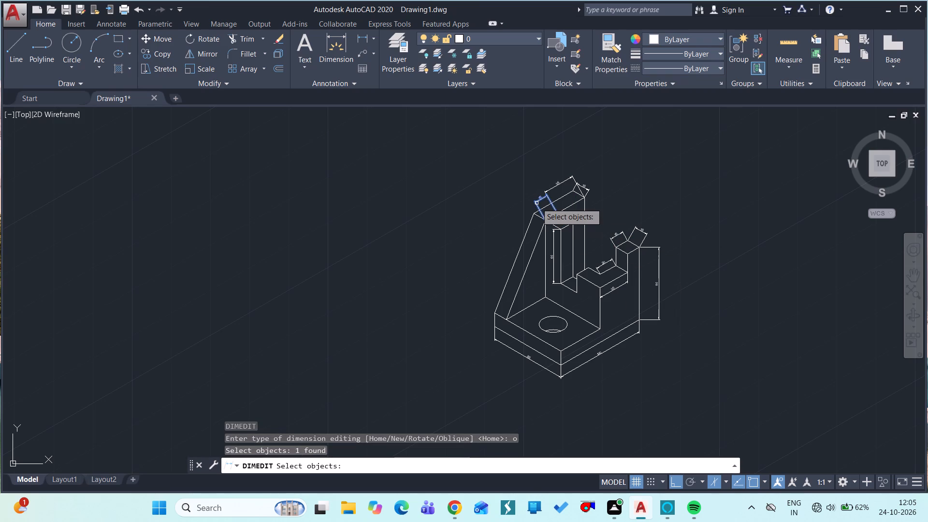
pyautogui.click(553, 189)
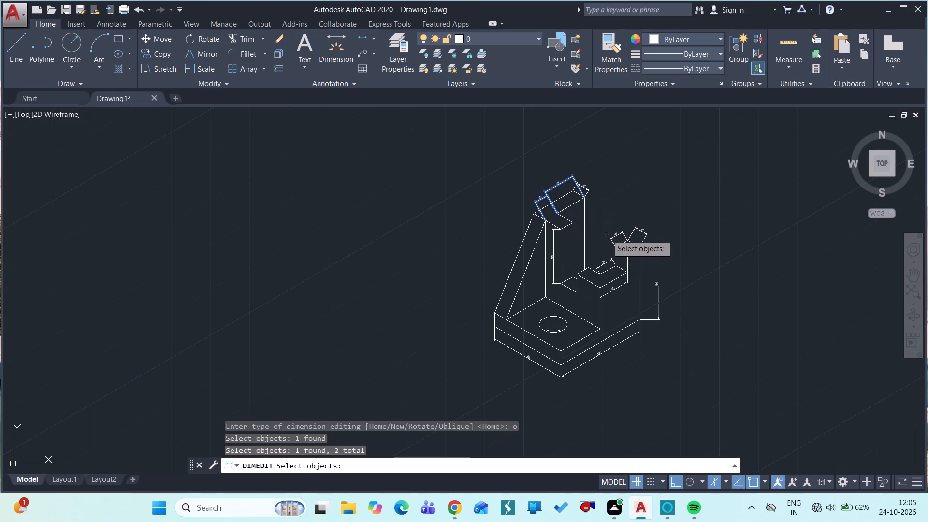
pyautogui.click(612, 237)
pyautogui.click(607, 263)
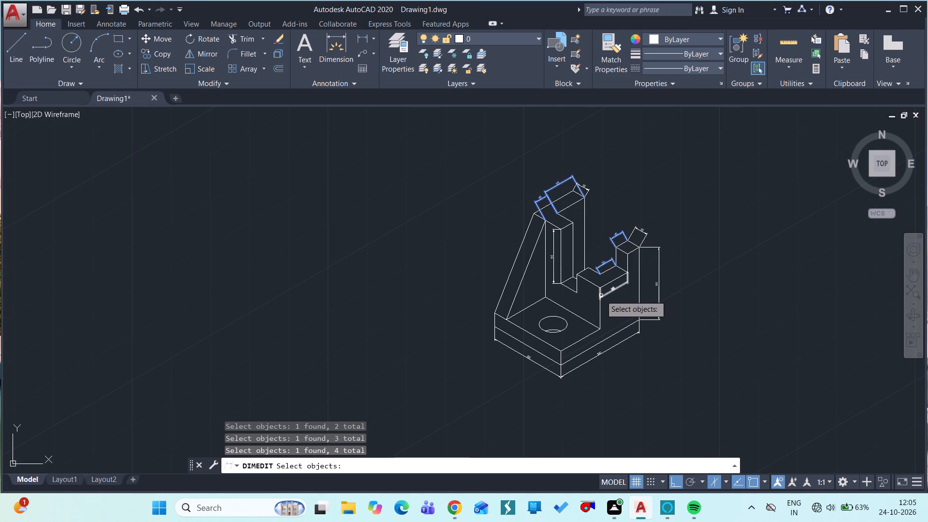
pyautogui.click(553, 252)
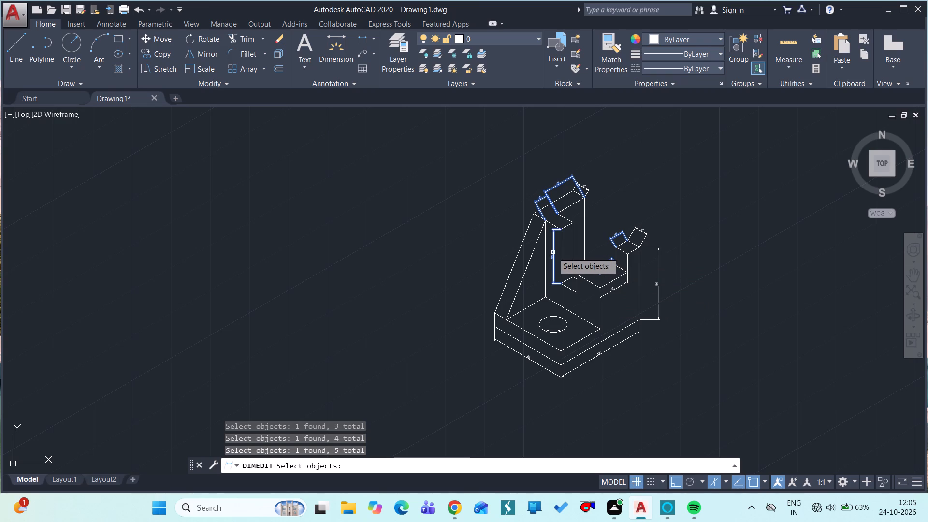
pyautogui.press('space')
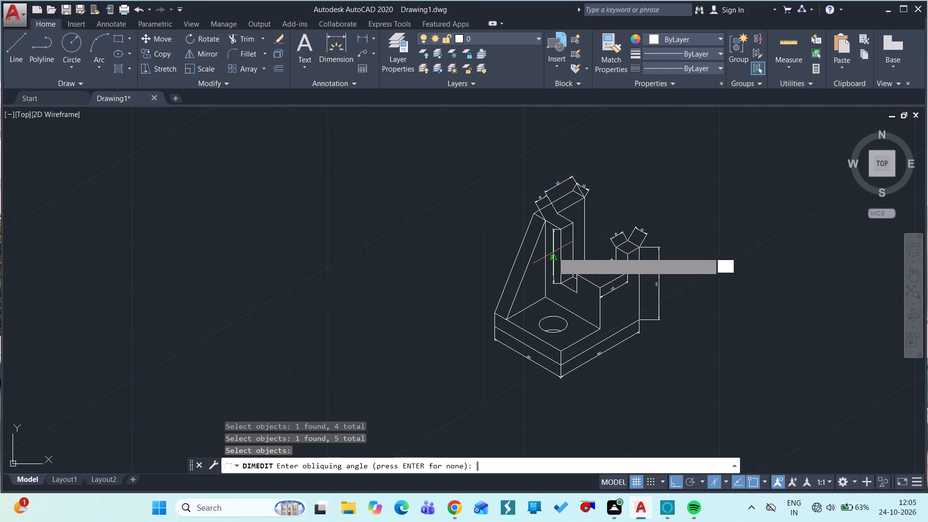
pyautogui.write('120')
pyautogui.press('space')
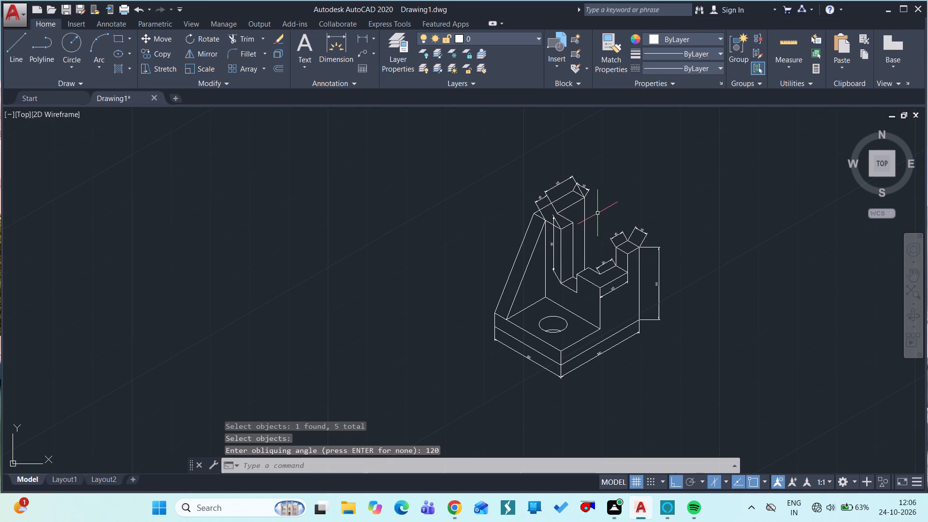
# Oblique the tall support's 15 and 35 top-edge dimensions, its 60 vertical dimension, and the short support's rear 15 and 20 dimensions to 150 degrees.
pyautogui.press('space')
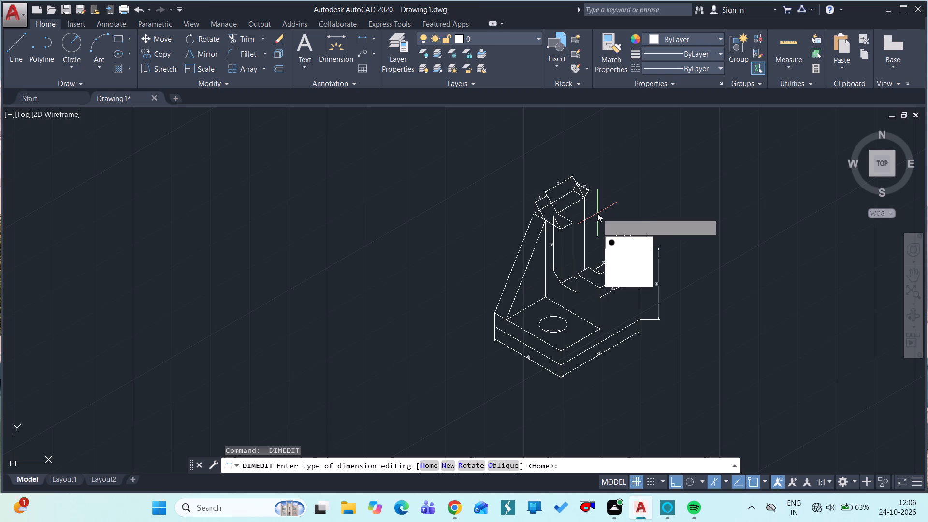
pyautogui.write('o')
pyautogui.press('space')
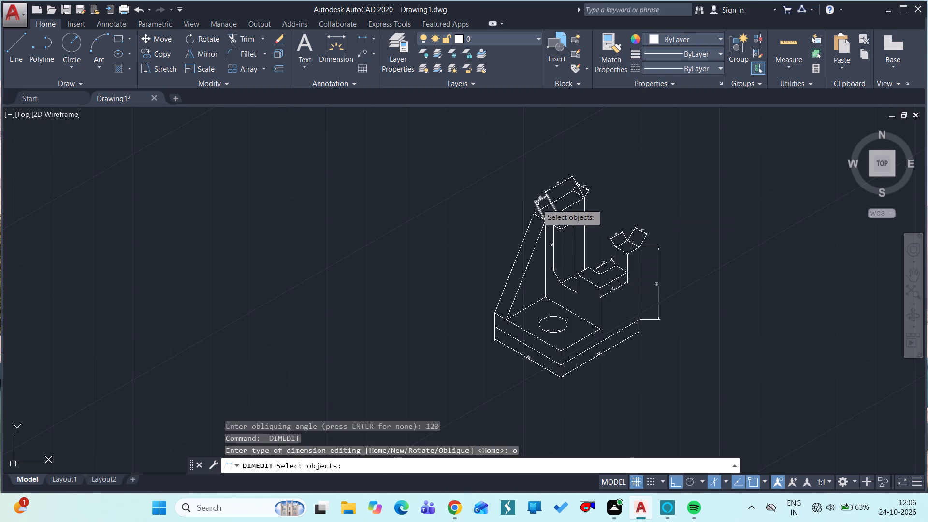
pyautogui.moveTo(537, 203); pyautogui.dragTo(561, 182)
pyautogui.click(561, 182)
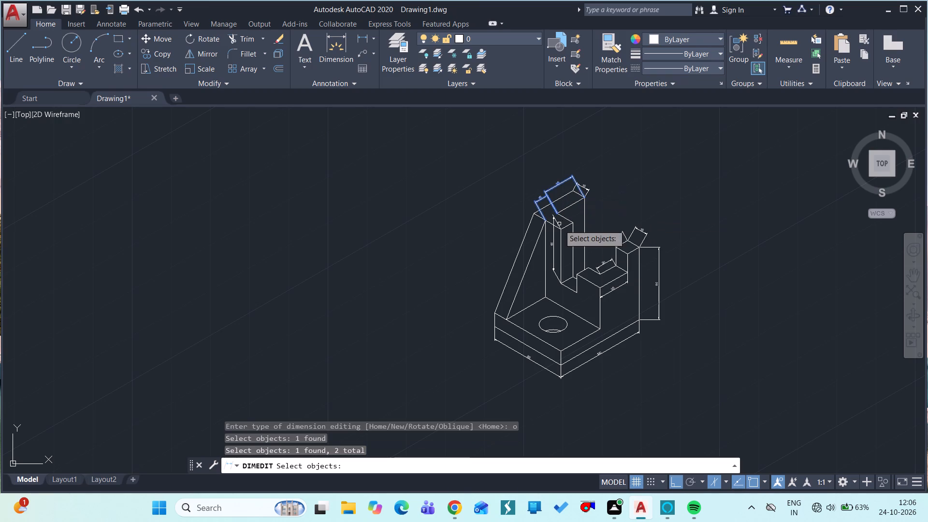
pyautogui.click(551, 246)
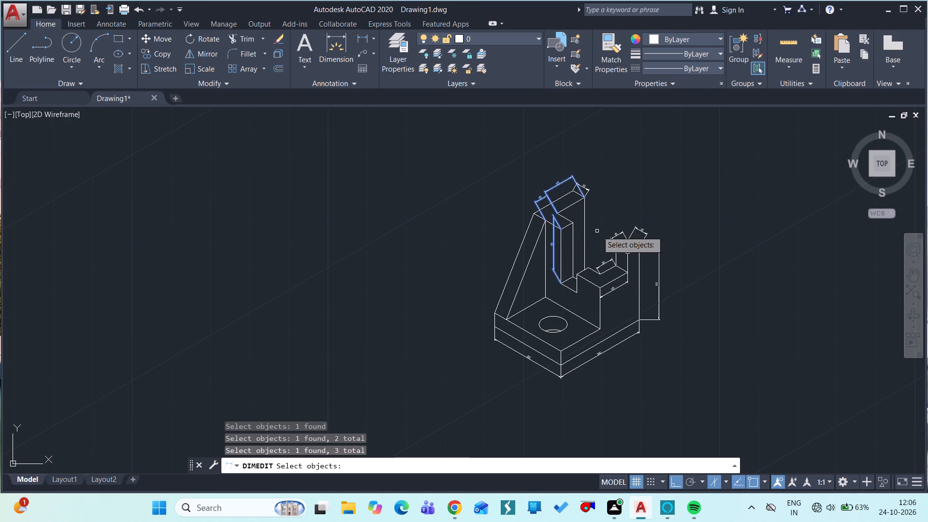
pyautogui.moveTo(614, 233); pyautogui.dragTo(604, 262)
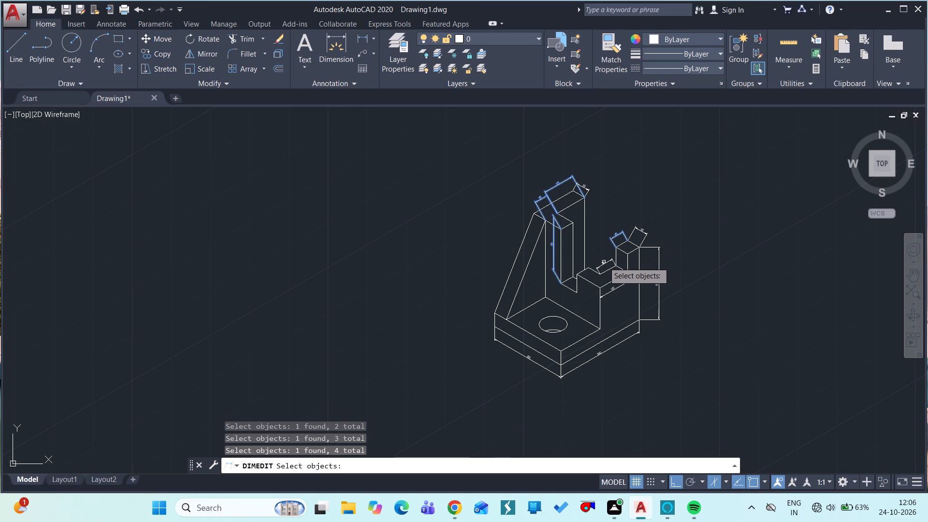
pyautogui.moveTo(604, 262); pyautogui.dragTo(604, 263)
pyautogui.click(604, 263)
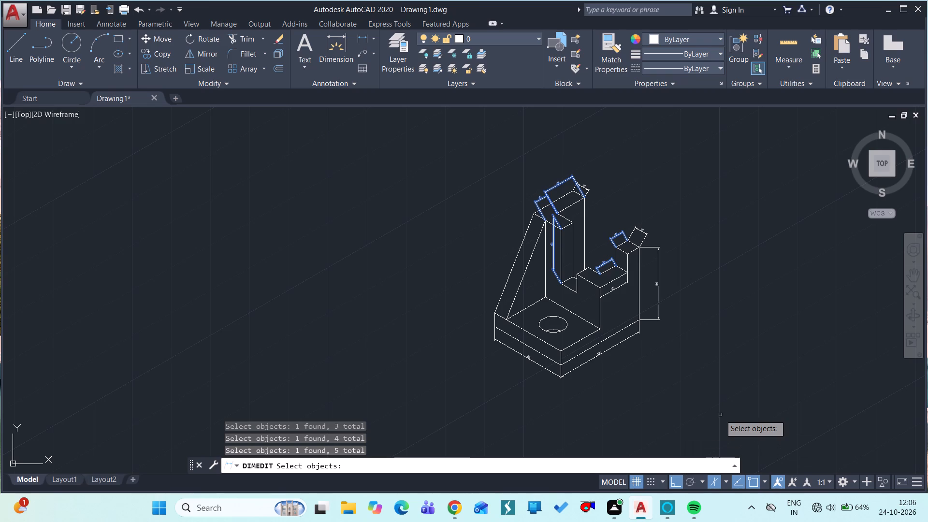
pyautogui.write('120')
pyautogui.press('space')
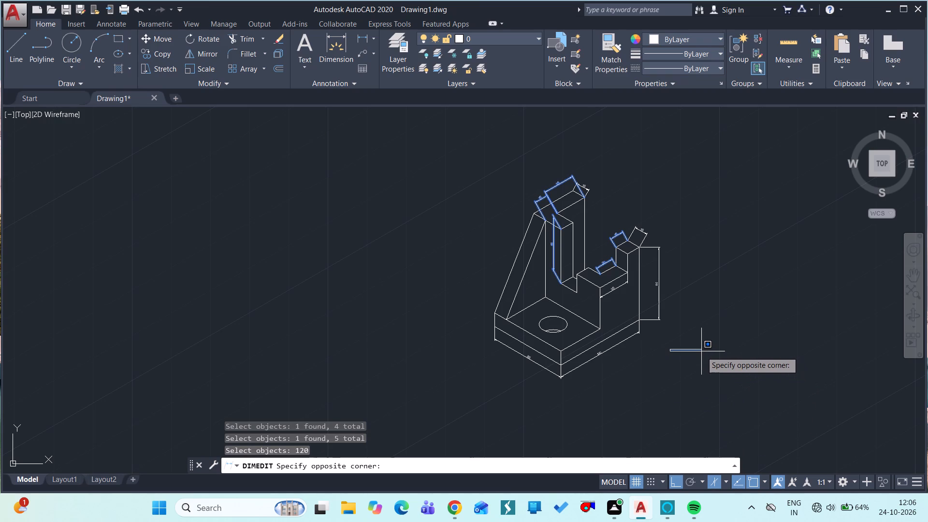
pyautogui.click(733, 307)
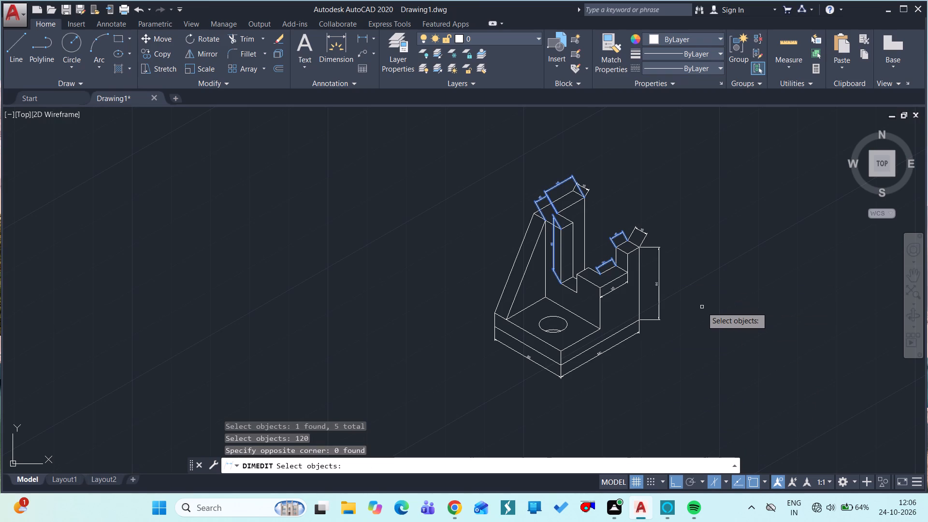
pyautogui.press('space')
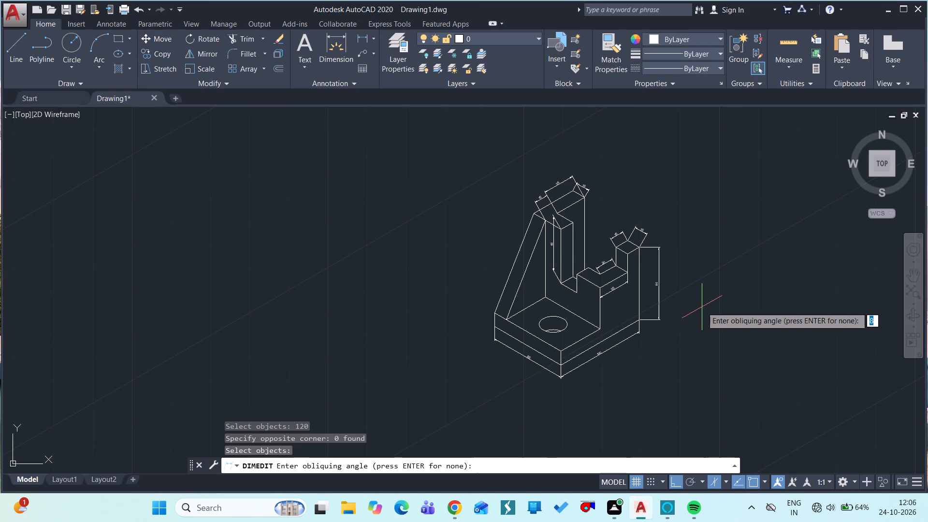
pyautogui.write('150')
pyautogui.press('space')
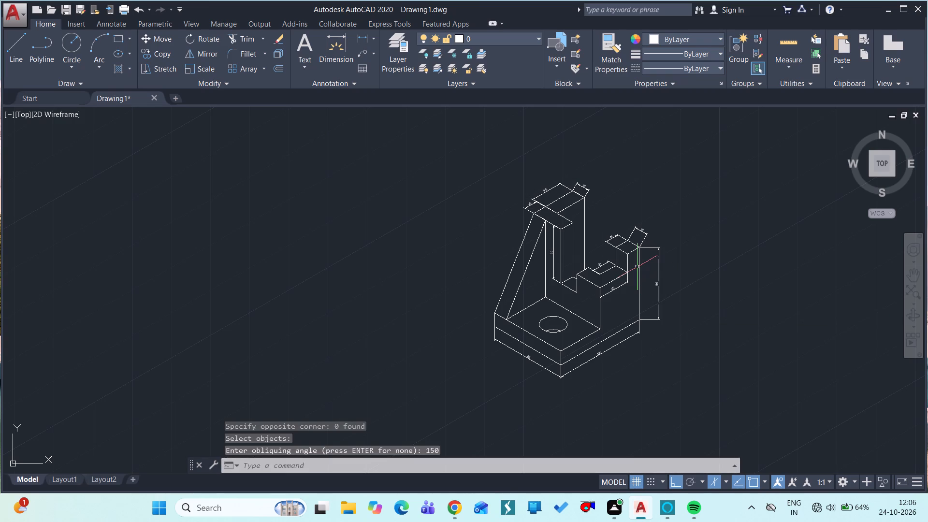
# Oblique the 15 width dimensions at the outer ends of both supports' tops and the short support's 80 height dimension to 30 degrees.
pyautogui.keyDown('ctrl'); pyautogui.scroll(4, 631, 246); pyautogui.keyUp('ctrl')
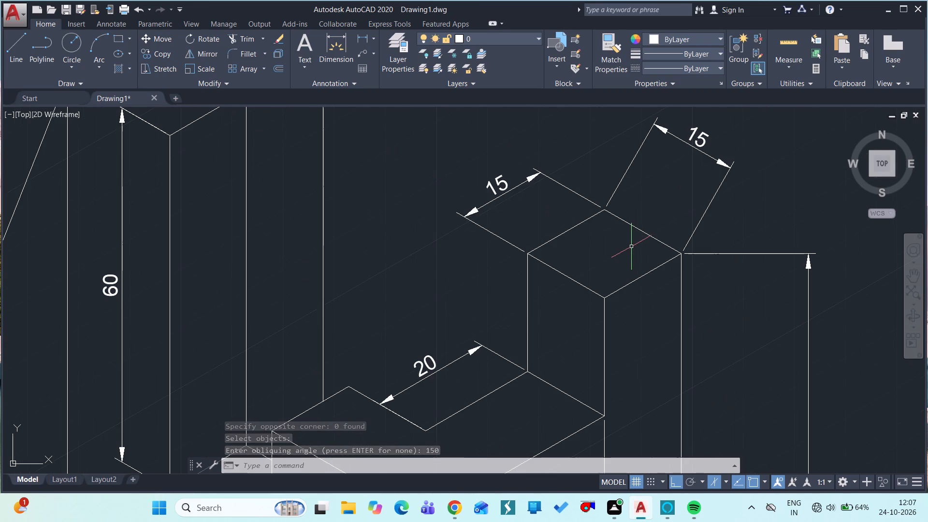
pyautogui.keyDown('ctrl'); pyautogui.scroll(-2, 631, 246); pyautogui.keyUp('ctrl')
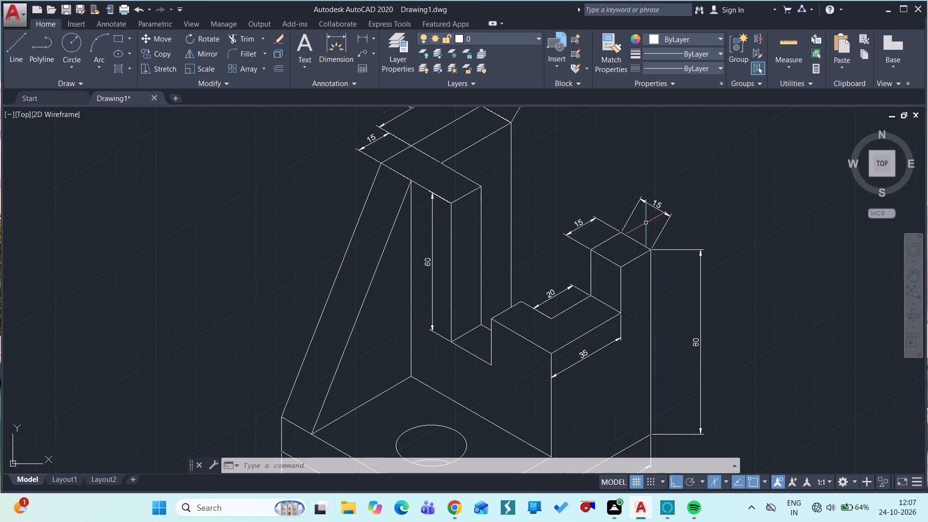
pyautogui.keyDown('ctrl'); pyautogui.scroll(-1, 646, 223); pyautogui.keyUp('ctrl')
pyautogui.press('d')
pyautogui.write('im')
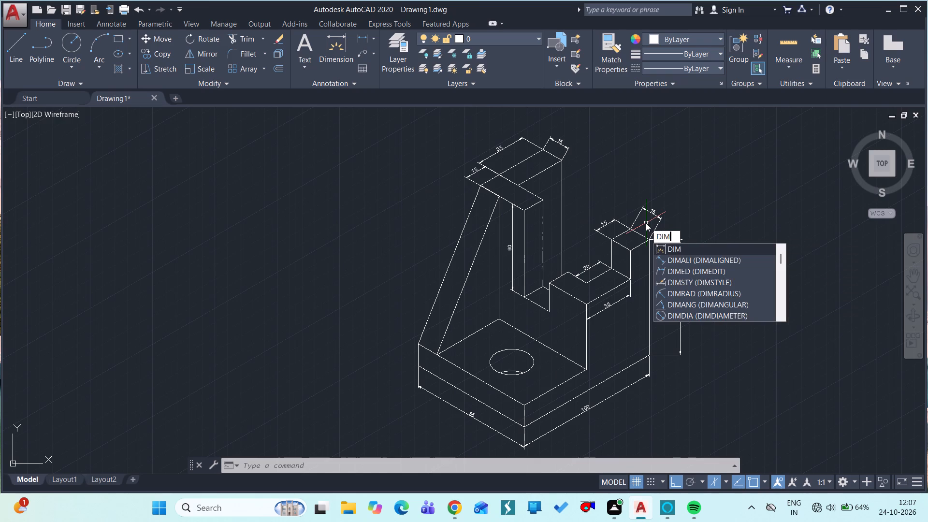
pyautogui.click(683, 273)
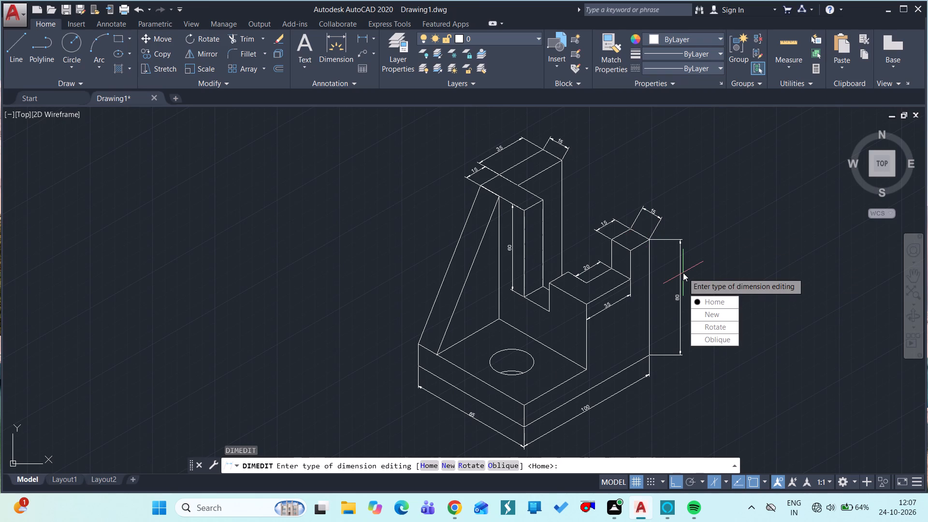
pyautogui.write('o')
pyautogui.press('space')
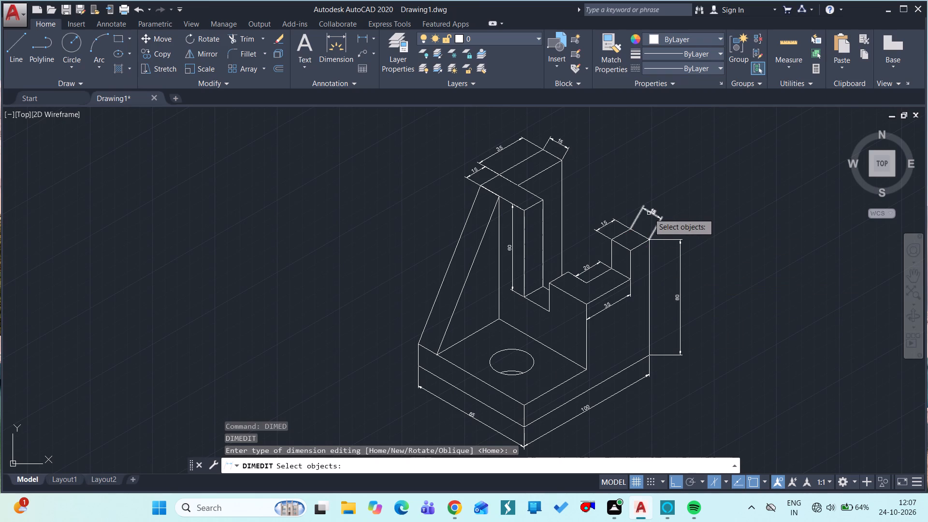
pyautogui.click(649, 213)
pyautogui.click(558, 143)
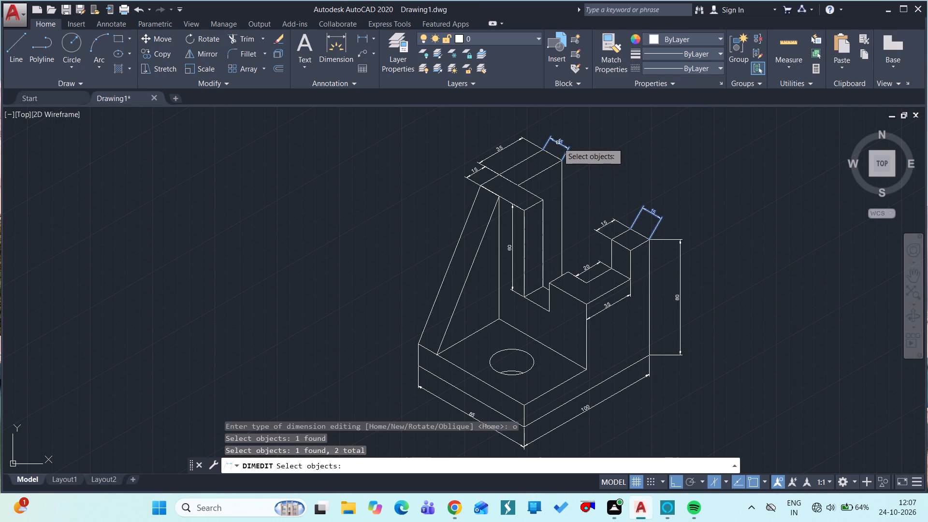
pyautogui.click(668, 242)
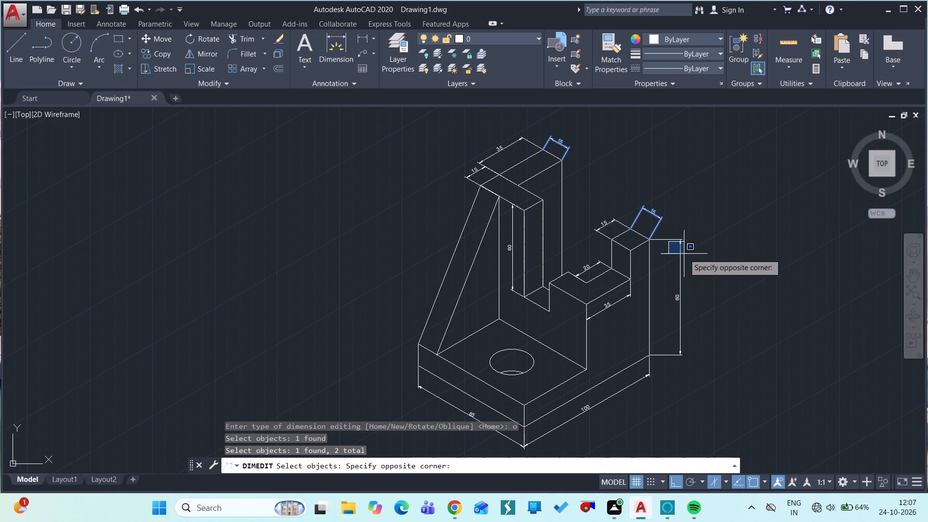
pyautogui.click(684, 254)
pyautogui.click(679, 297)
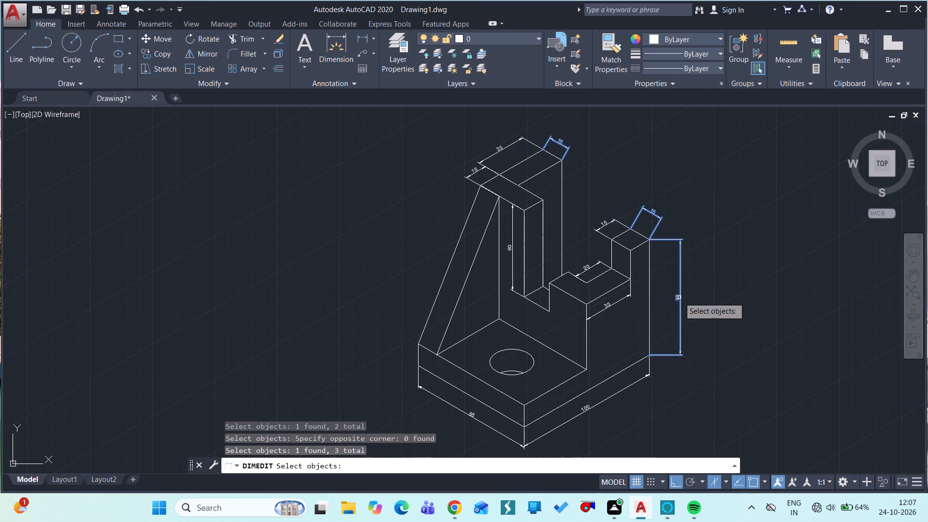
pyautogui.press('space')
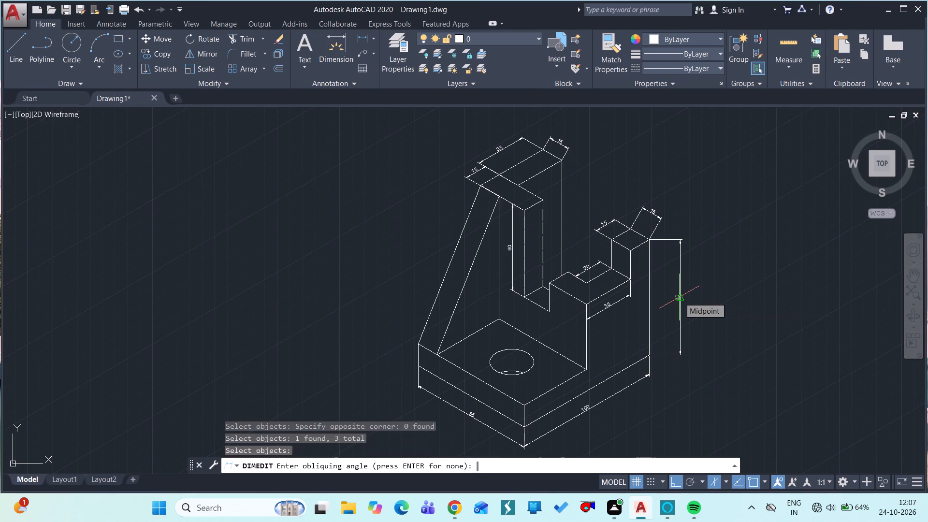
pyautogui.write('30')
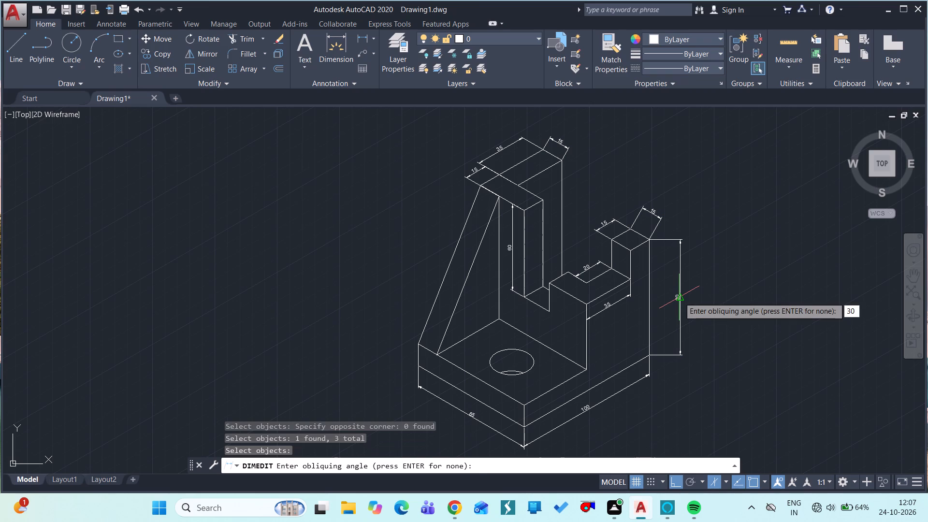
pyautogui.press('space')
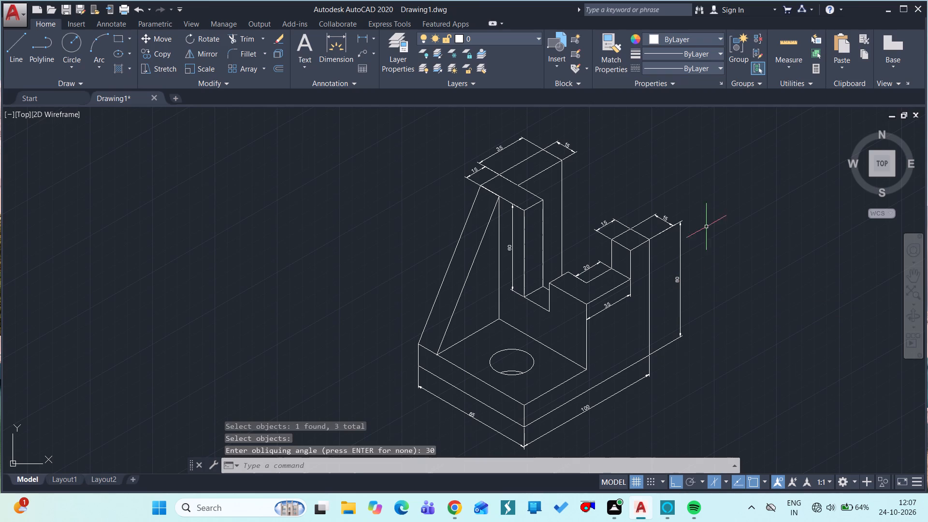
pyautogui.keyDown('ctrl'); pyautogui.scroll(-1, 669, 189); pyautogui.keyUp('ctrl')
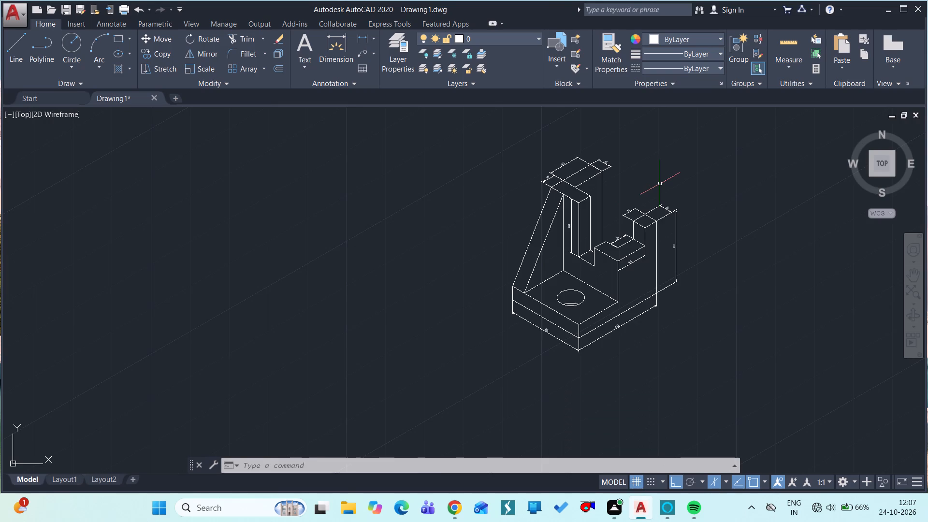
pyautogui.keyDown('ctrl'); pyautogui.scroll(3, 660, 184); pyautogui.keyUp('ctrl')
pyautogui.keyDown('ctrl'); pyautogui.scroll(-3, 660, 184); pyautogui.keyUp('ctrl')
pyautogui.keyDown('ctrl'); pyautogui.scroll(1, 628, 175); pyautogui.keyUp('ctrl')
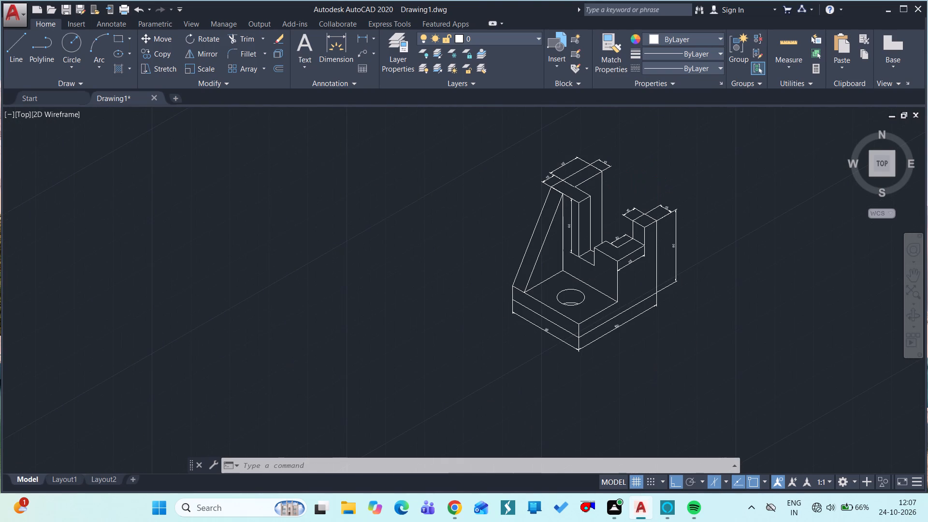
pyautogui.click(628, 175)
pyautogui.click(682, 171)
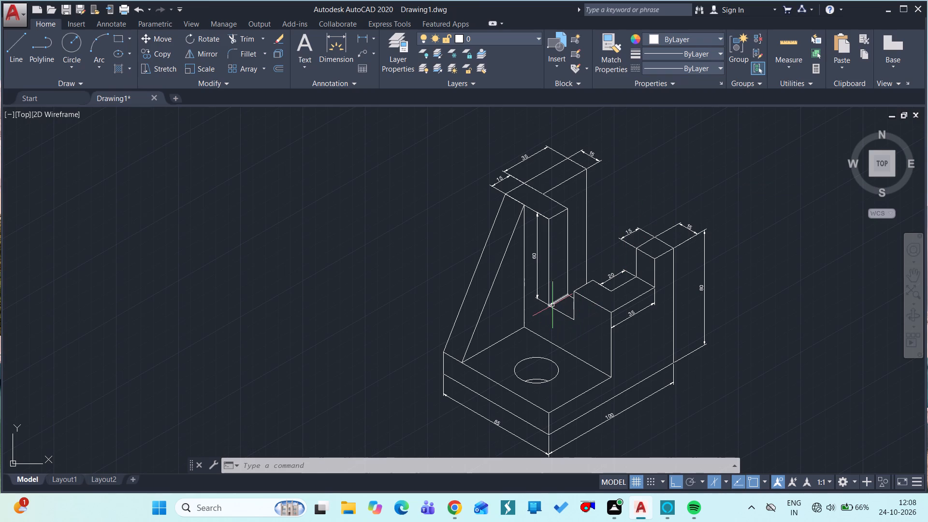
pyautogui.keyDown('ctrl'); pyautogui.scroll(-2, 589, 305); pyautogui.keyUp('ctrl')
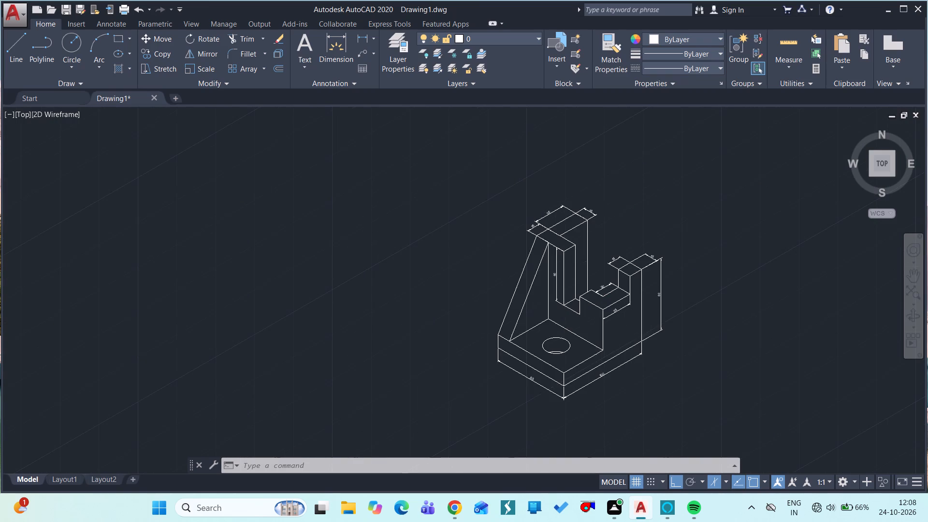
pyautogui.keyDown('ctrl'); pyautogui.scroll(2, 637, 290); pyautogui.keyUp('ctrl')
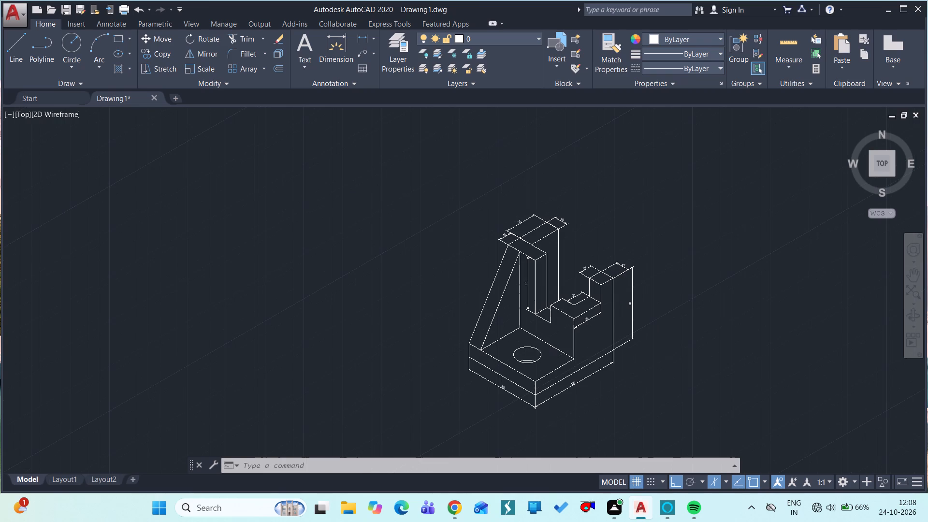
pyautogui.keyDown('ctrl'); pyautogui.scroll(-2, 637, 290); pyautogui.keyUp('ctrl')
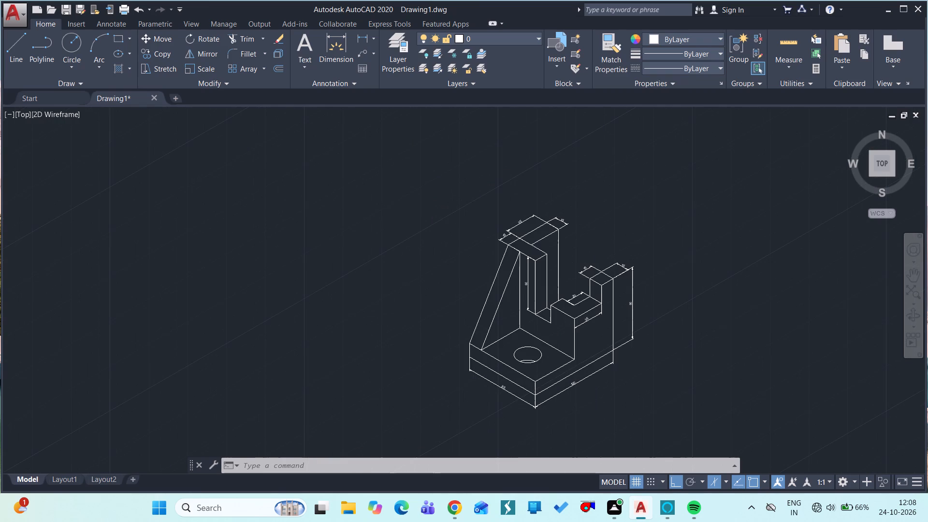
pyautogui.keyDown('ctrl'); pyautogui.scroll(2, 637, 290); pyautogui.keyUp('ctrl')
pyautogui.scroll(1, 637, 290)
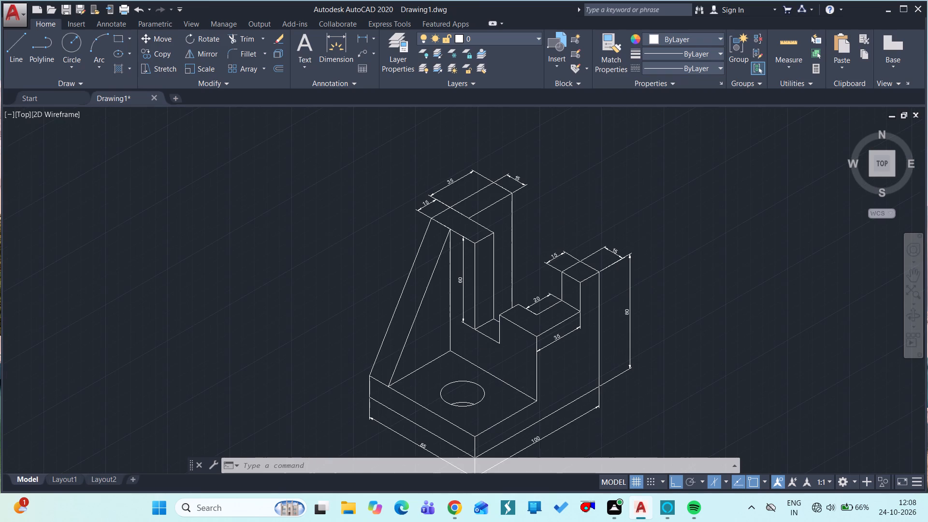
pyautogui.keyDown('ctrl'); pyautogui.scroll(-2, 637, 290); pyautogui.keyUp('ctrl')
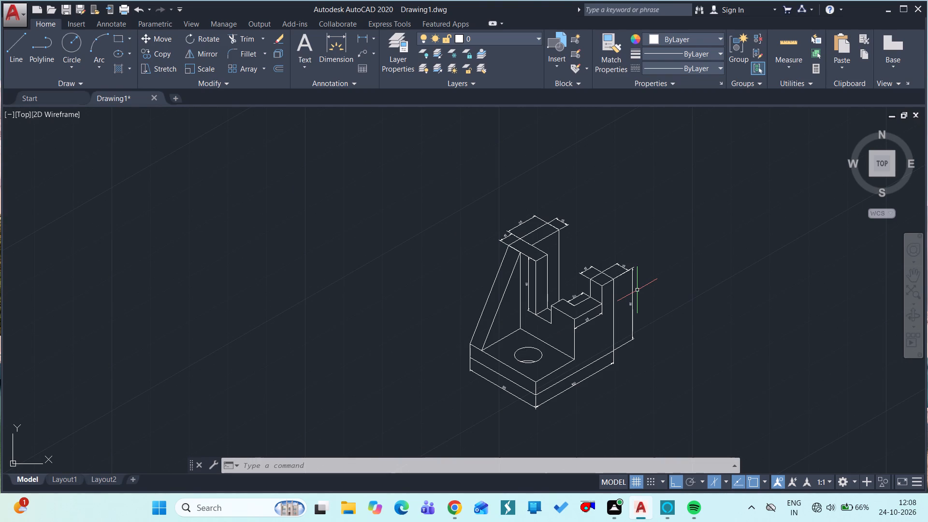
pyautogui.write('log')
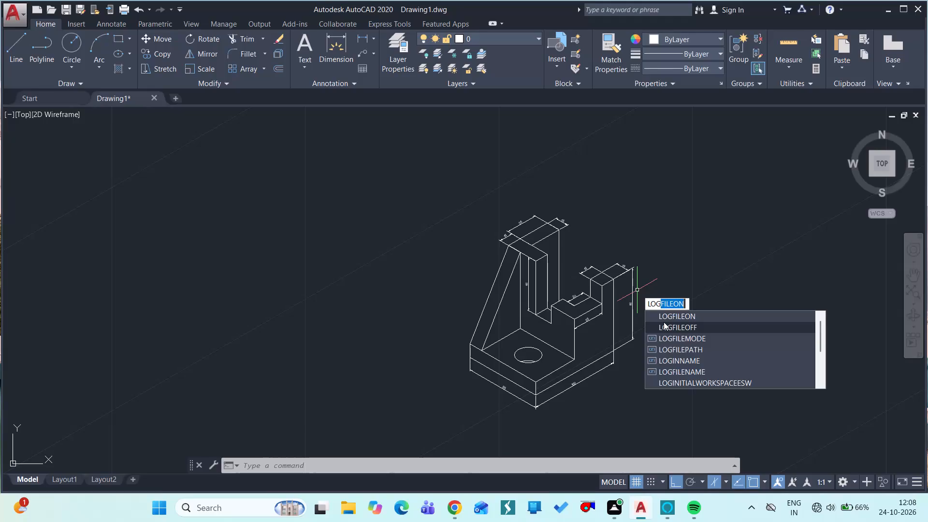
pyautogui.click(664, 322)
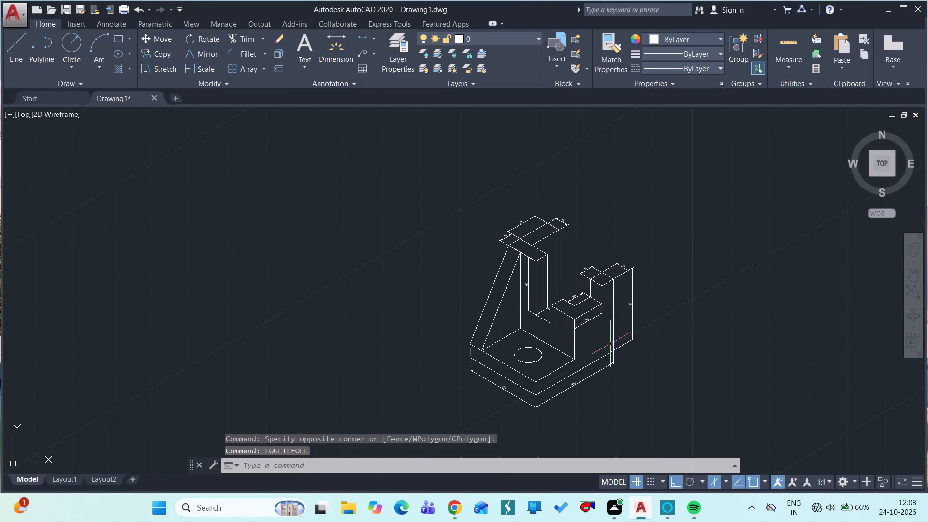
# Start saving the drawing under a new name and create a folder DRAWING-29 in Desktop > AUTOCAD INTERSHIP > DRAWINGS > AUTOCAD DRAWINGS.
pyautogui.click(9, 14)
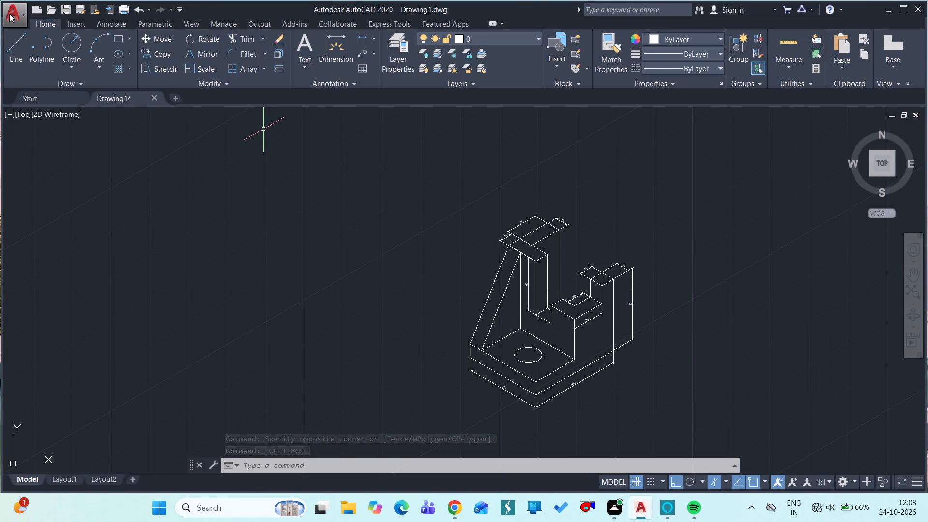
pyautogui.click(47, 165)
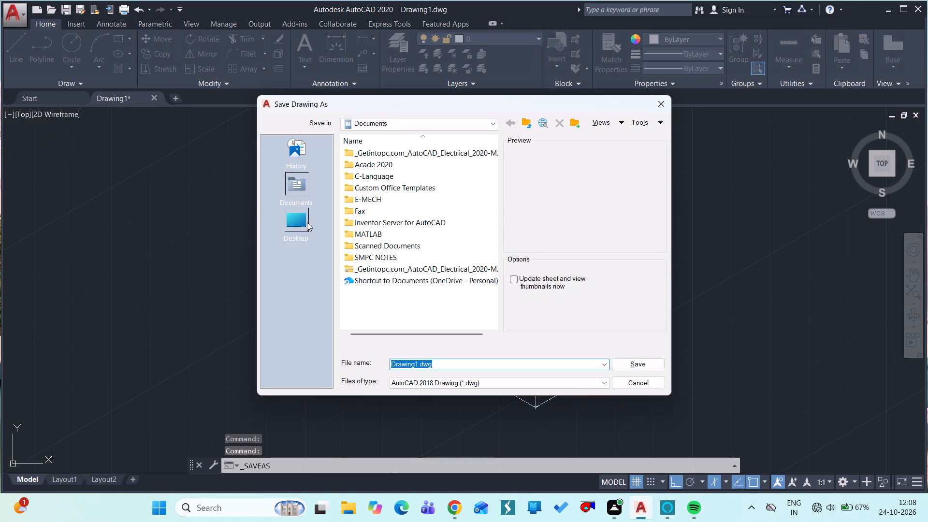
pyautogui.click(307, 222)
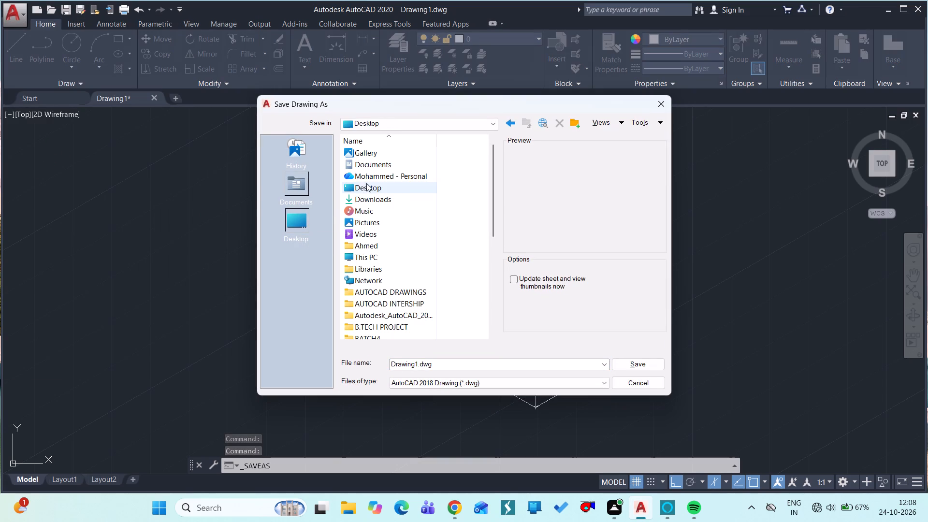
pyautogui.doubleClick(372, 305)
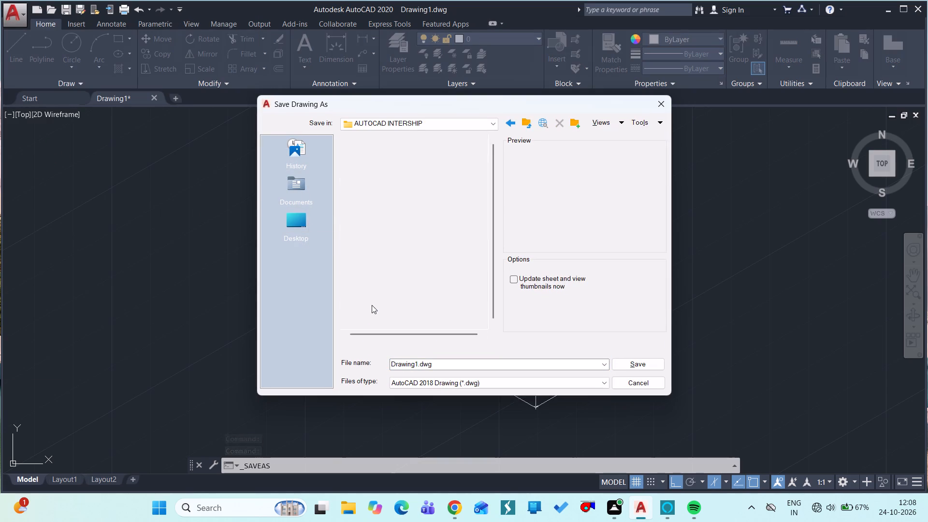
pyautogui.doubleClick(381, 147)
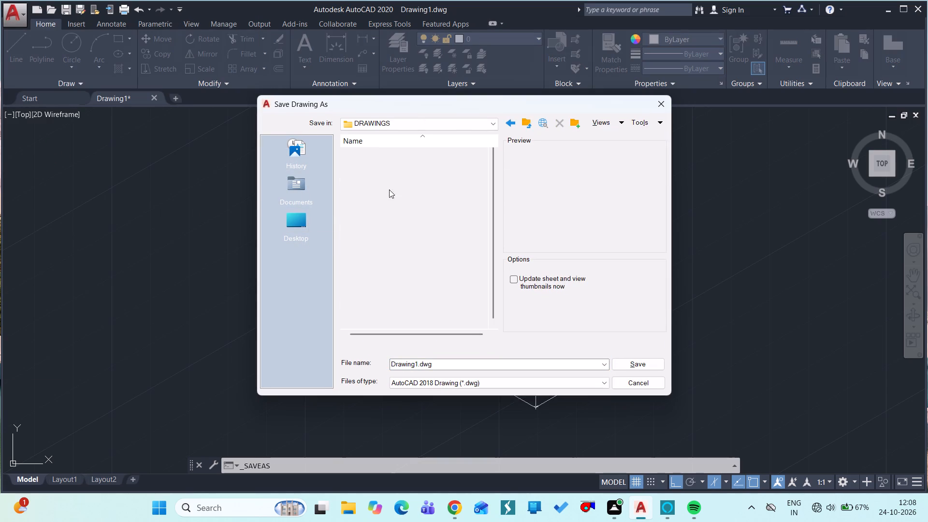
pyautogui.doubleClick(398, 147)
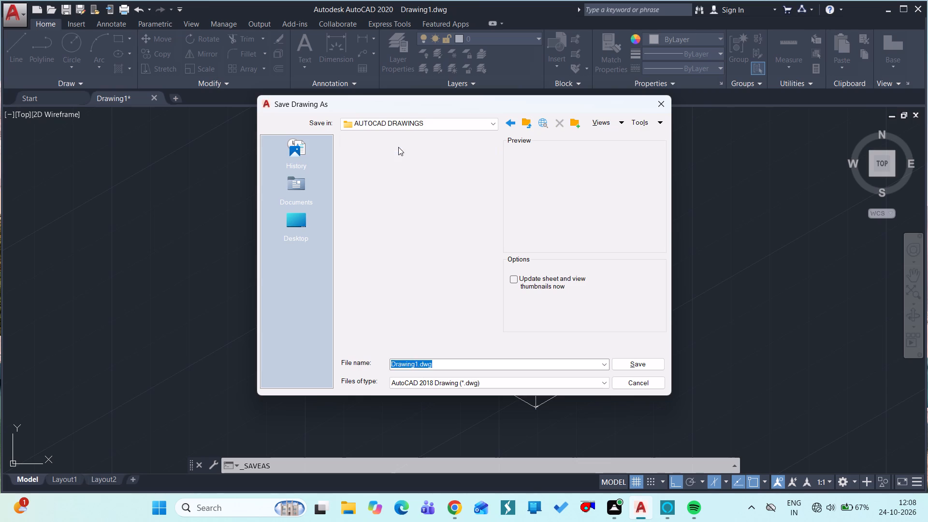
pyautogui.scroll(-19, 402, 200)
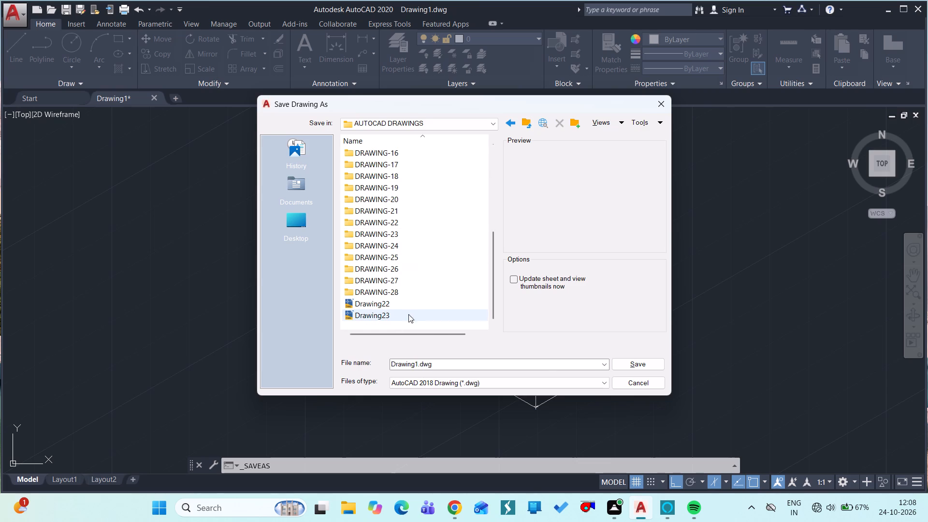
pyautogui.click(399, 325)
pyautogui.rightClick(399, 325)
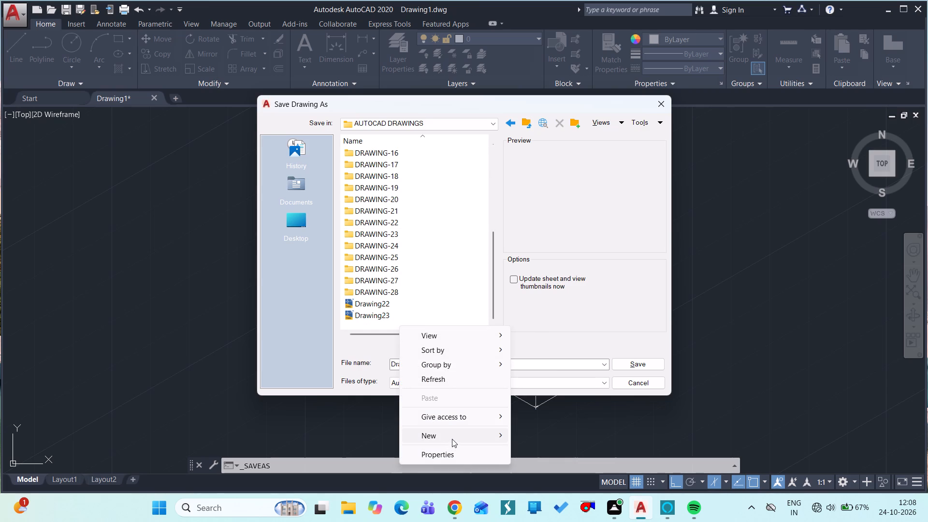
pyautogui.click(577, 260)
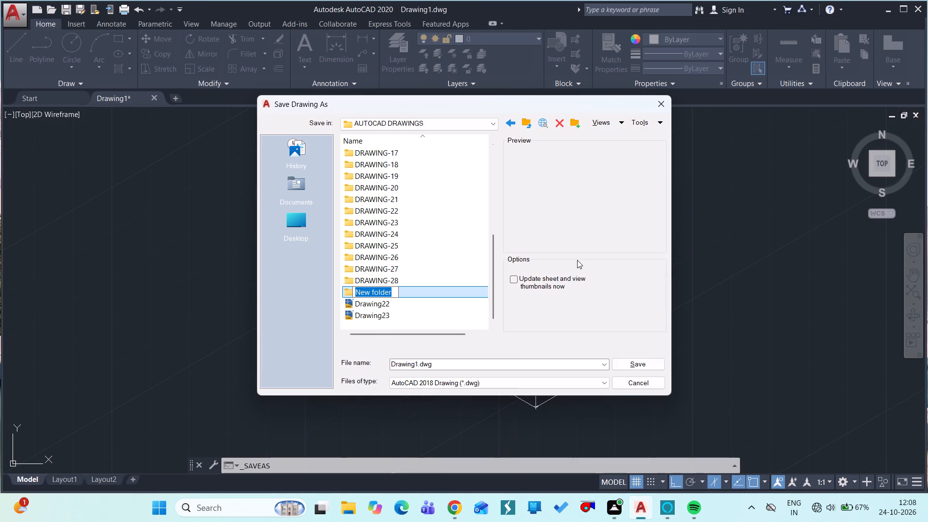
pyautogui.write('DRAWING-29')
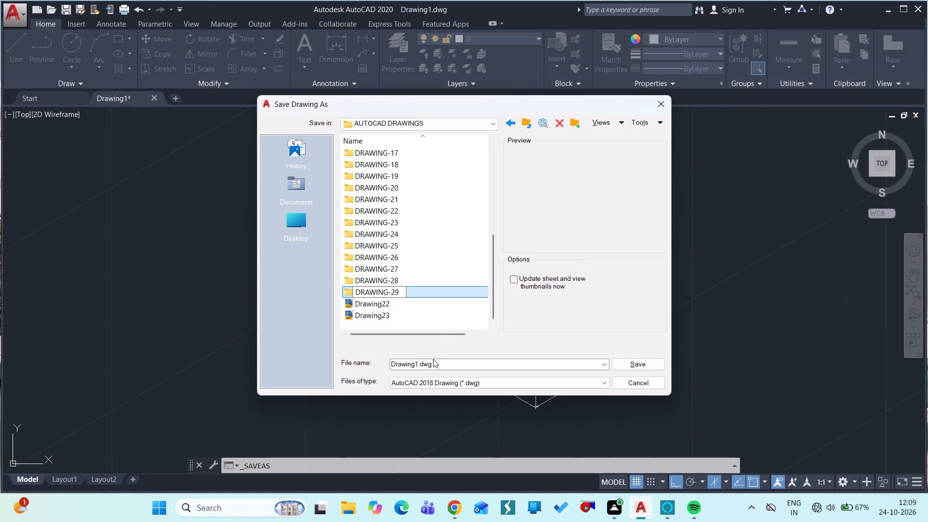
# Name the file Drawing29.dwg and save it inside the DRAWING-29 folder.
pyautogui.click(418, 364)
pyautogui.click(418, 364)
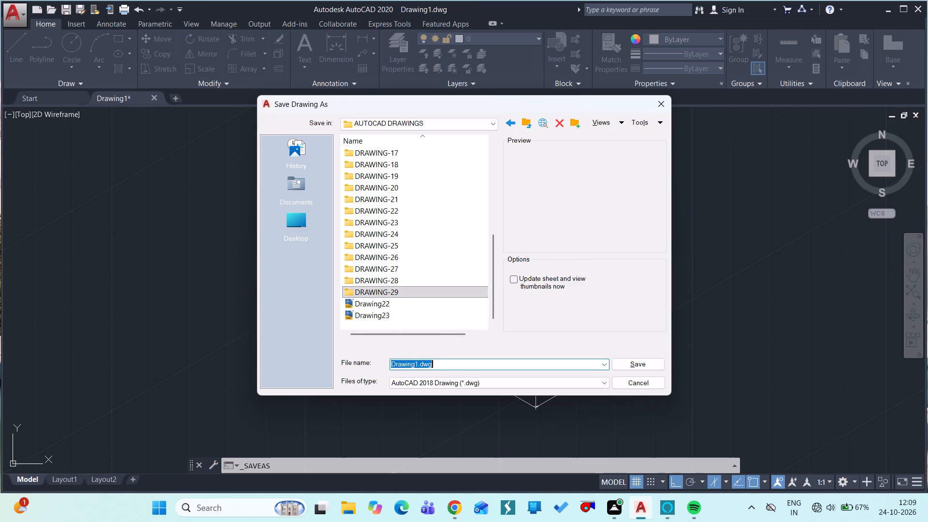
pyautogui.click(418, 364)
pyautogui.press('BackSpace')
pyautogui.write('29')
pyautogui.doubleClick(391, 289)
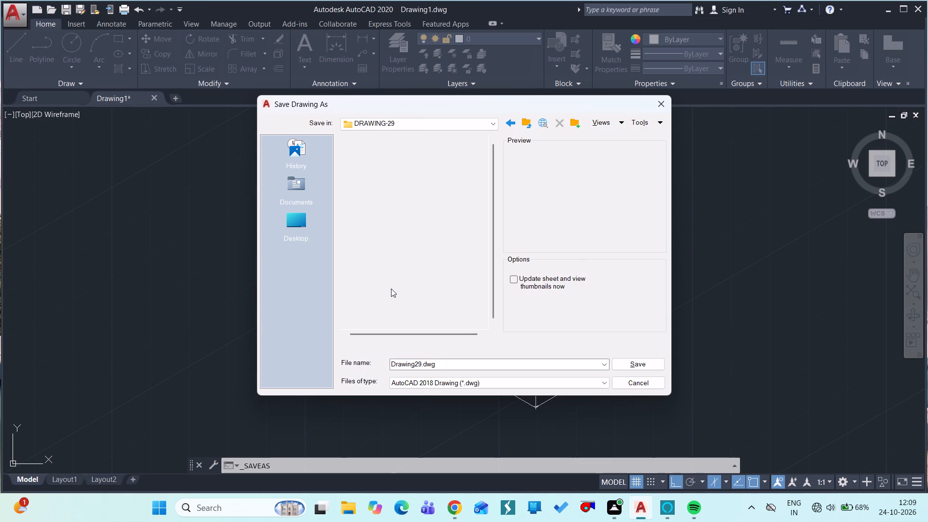
pyautogui.click(630, 361)
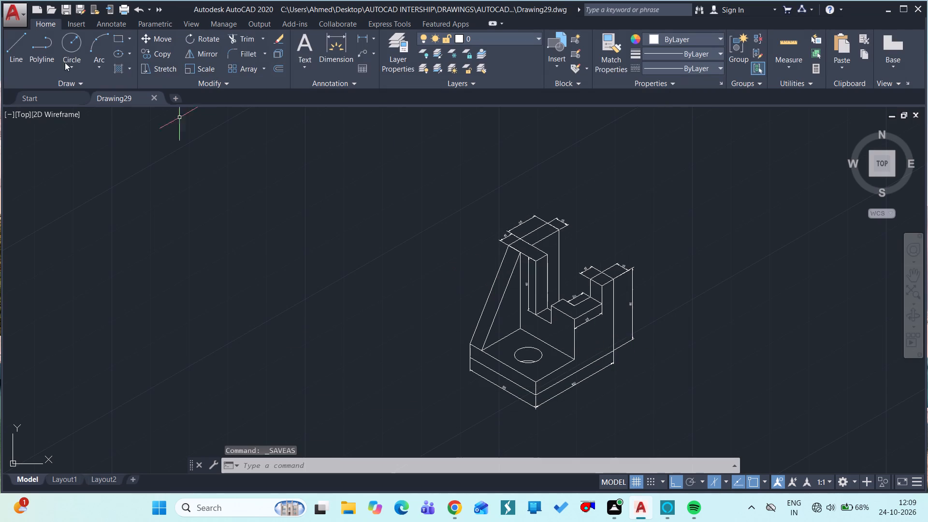
# Export the drawing as a PDF to the DRAWING-29 folder in Desktop > AUTOCAD INTERSHIP > DRAWINGS > AUTOCAD DRAWINGS.
pyautogui.click(17, 15)
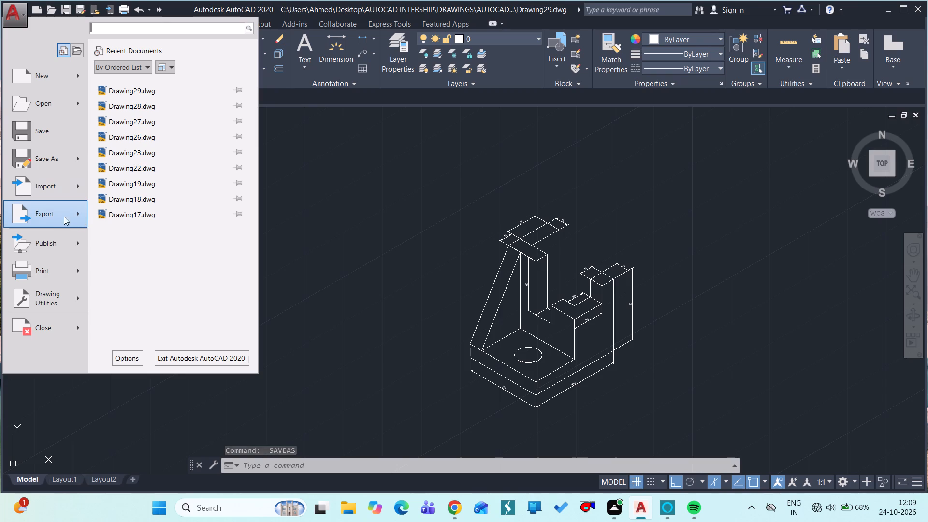
pyautogui.click(126, 208)
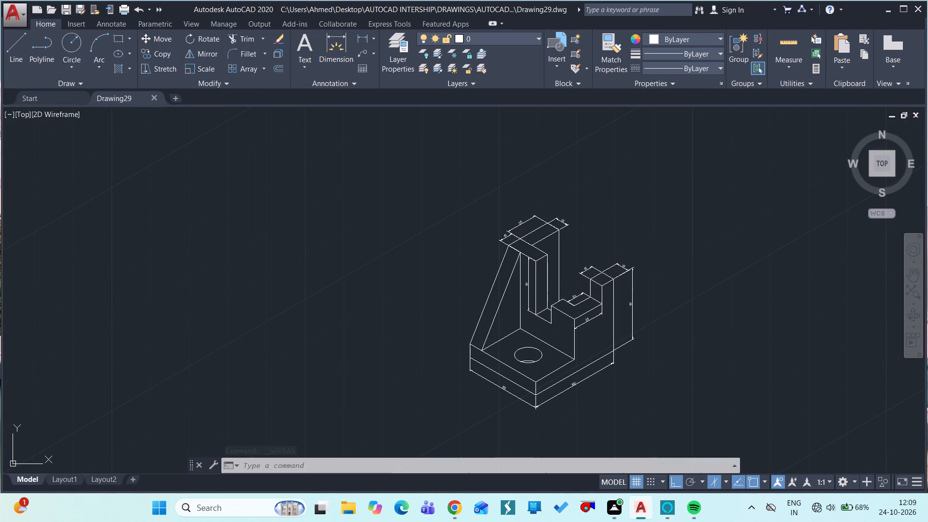
pyautogui.click(276, 232)
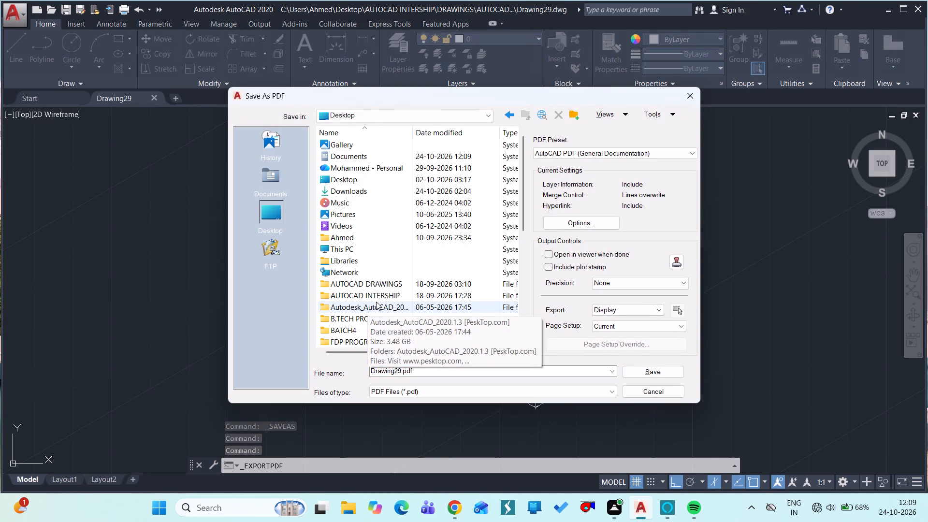
pyautogui.doubleClick(383, 298)
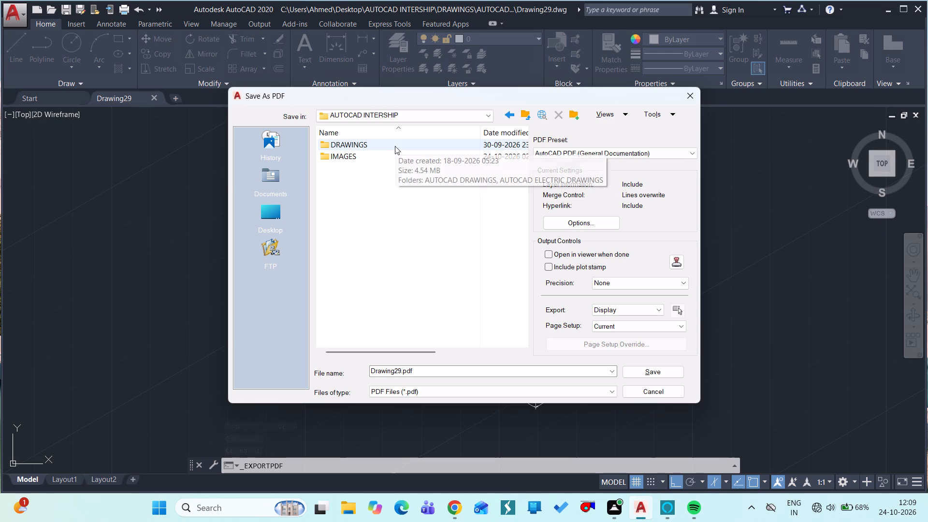
pyautogui.doubleClick(395, 146)
pyautogui.doubleClick(395, 146)
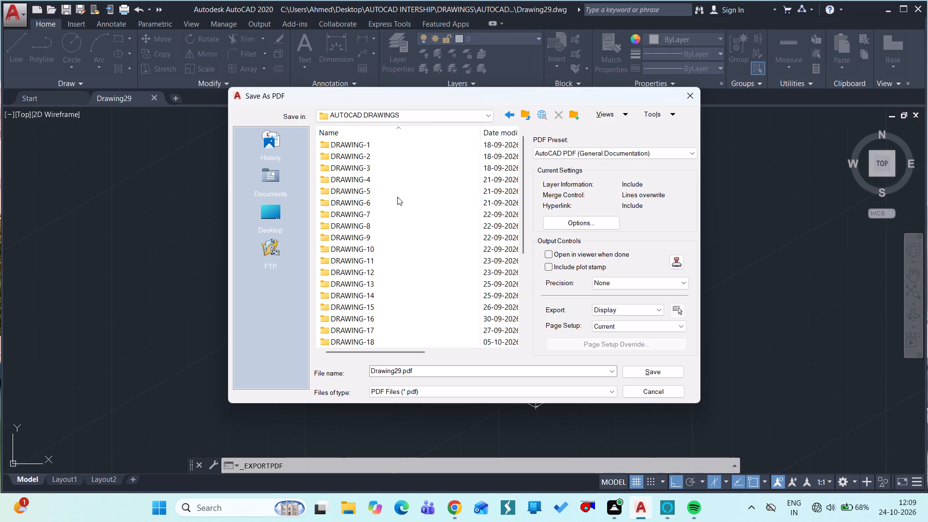
pyautogui.scroll(-20, 379, 297)
pyautogui.scroll(-4, 379, 297)
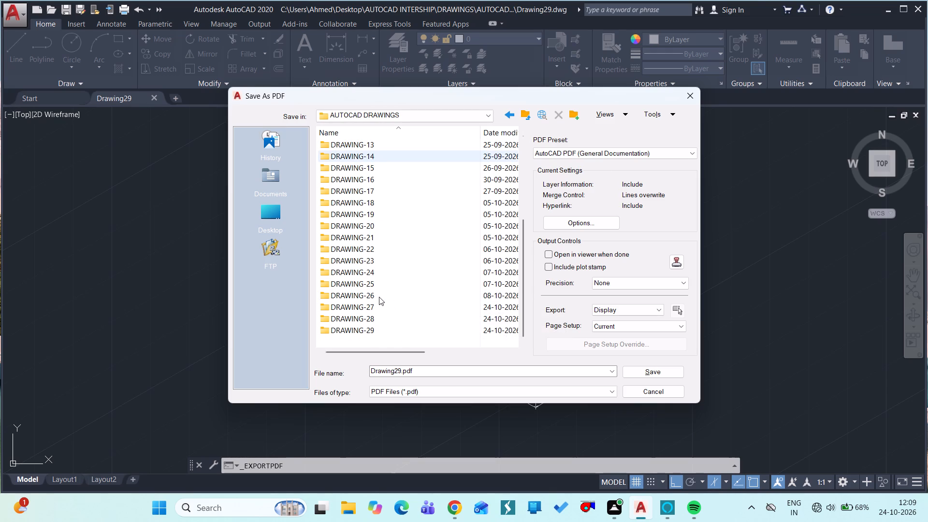